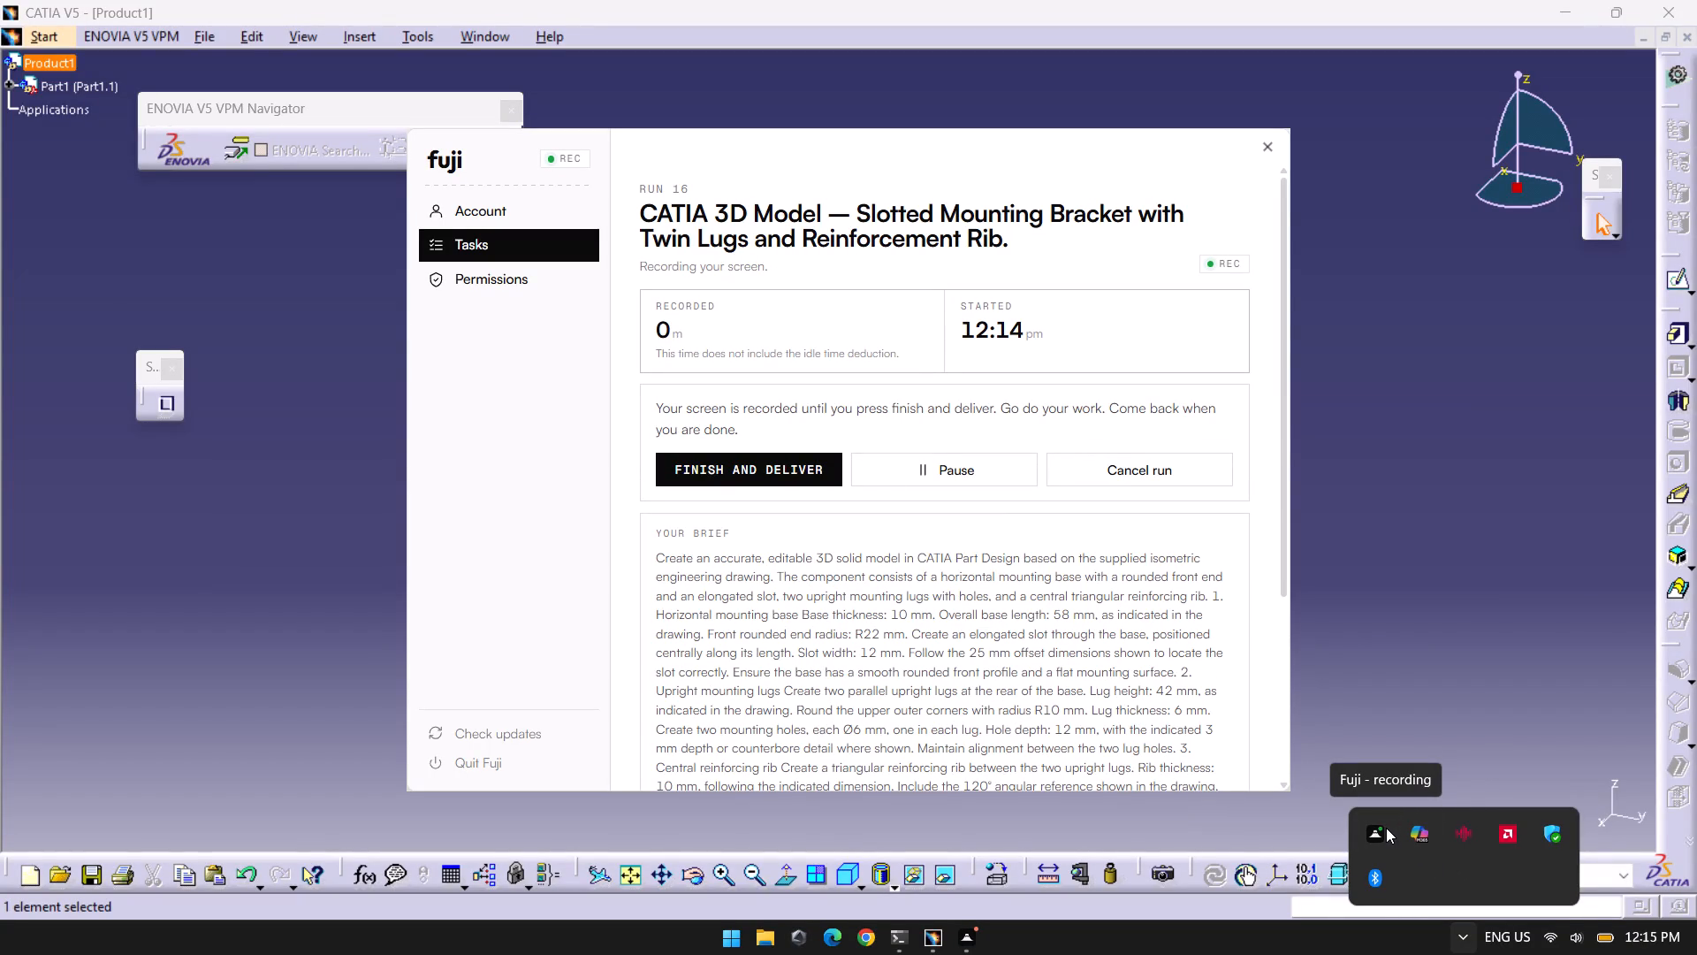
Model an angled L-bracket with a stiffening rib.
Open a new sketch on the xy plane.
{"action": "left_click", "coordinate": [1419, 521]}
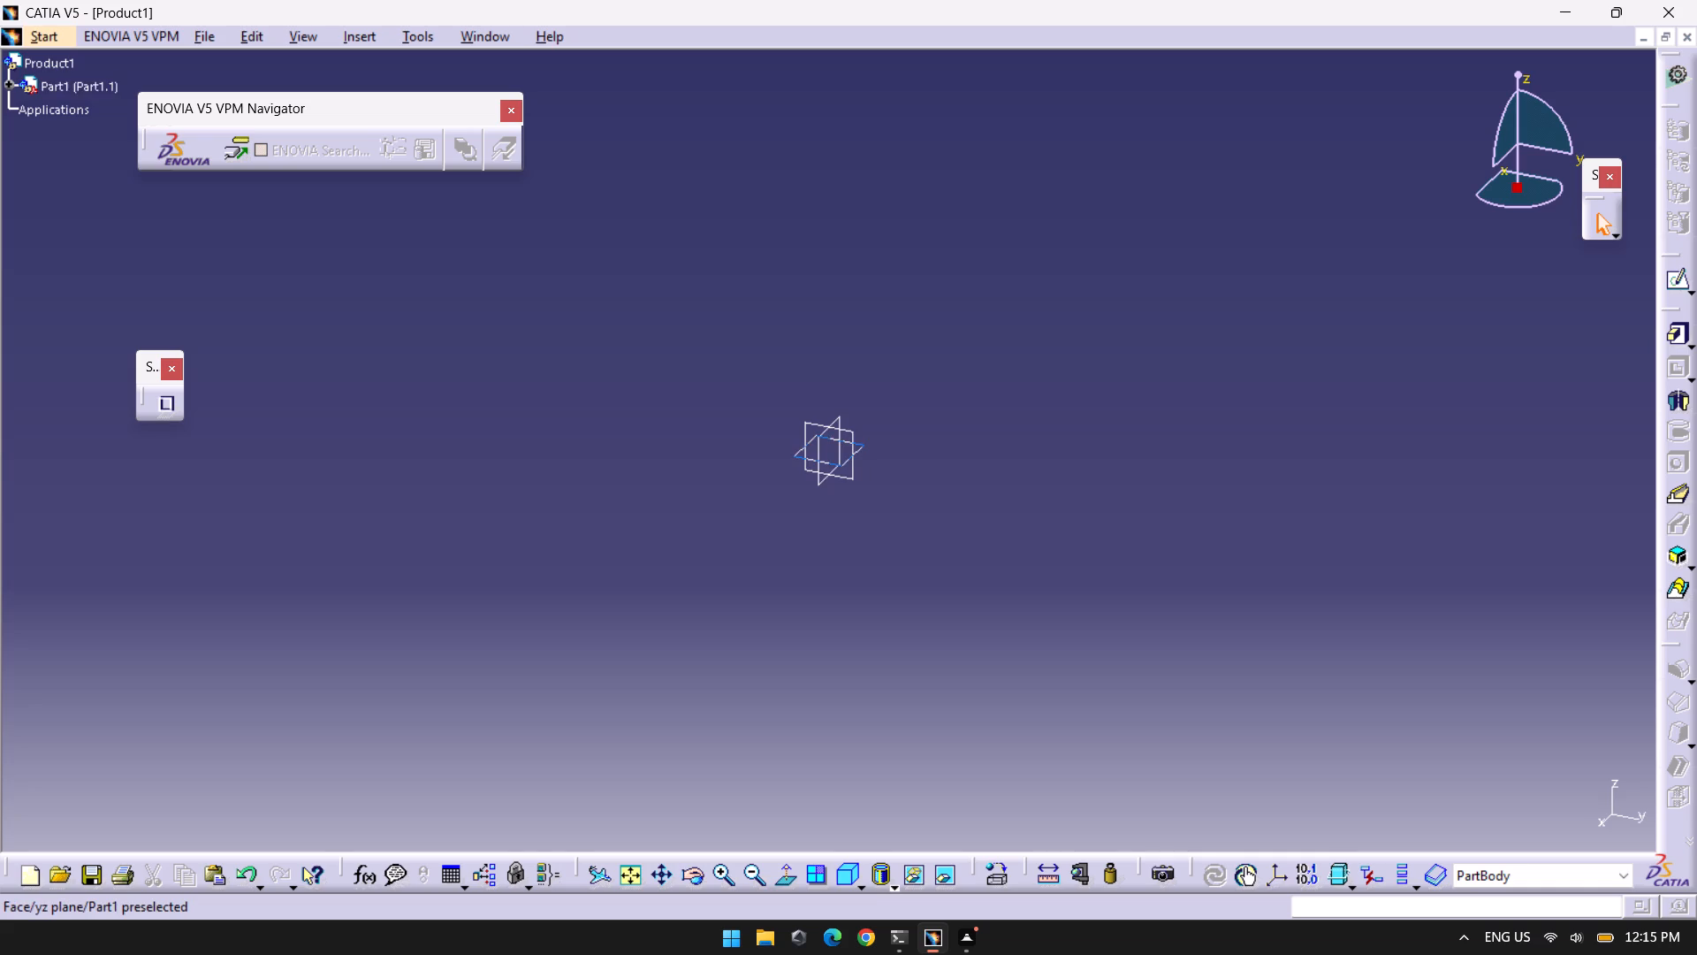
{"action": "left_click", "coordinate": [868, 447]}
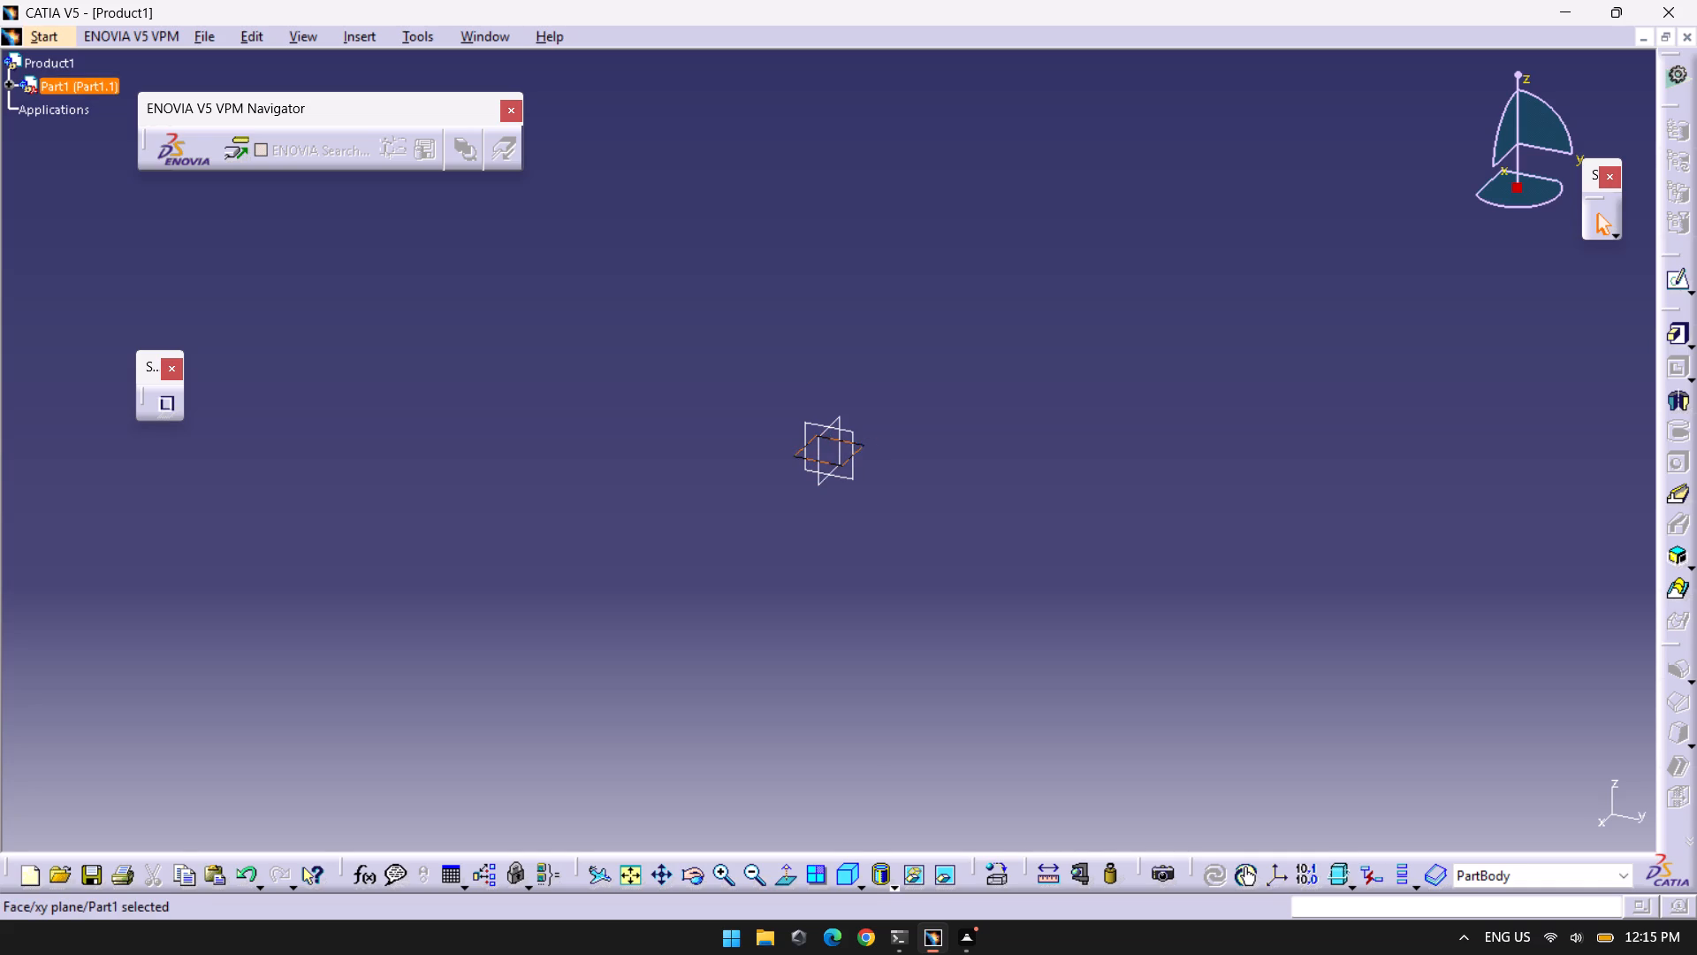
{"action": "left_click", "coordinate": [1664, 272]}
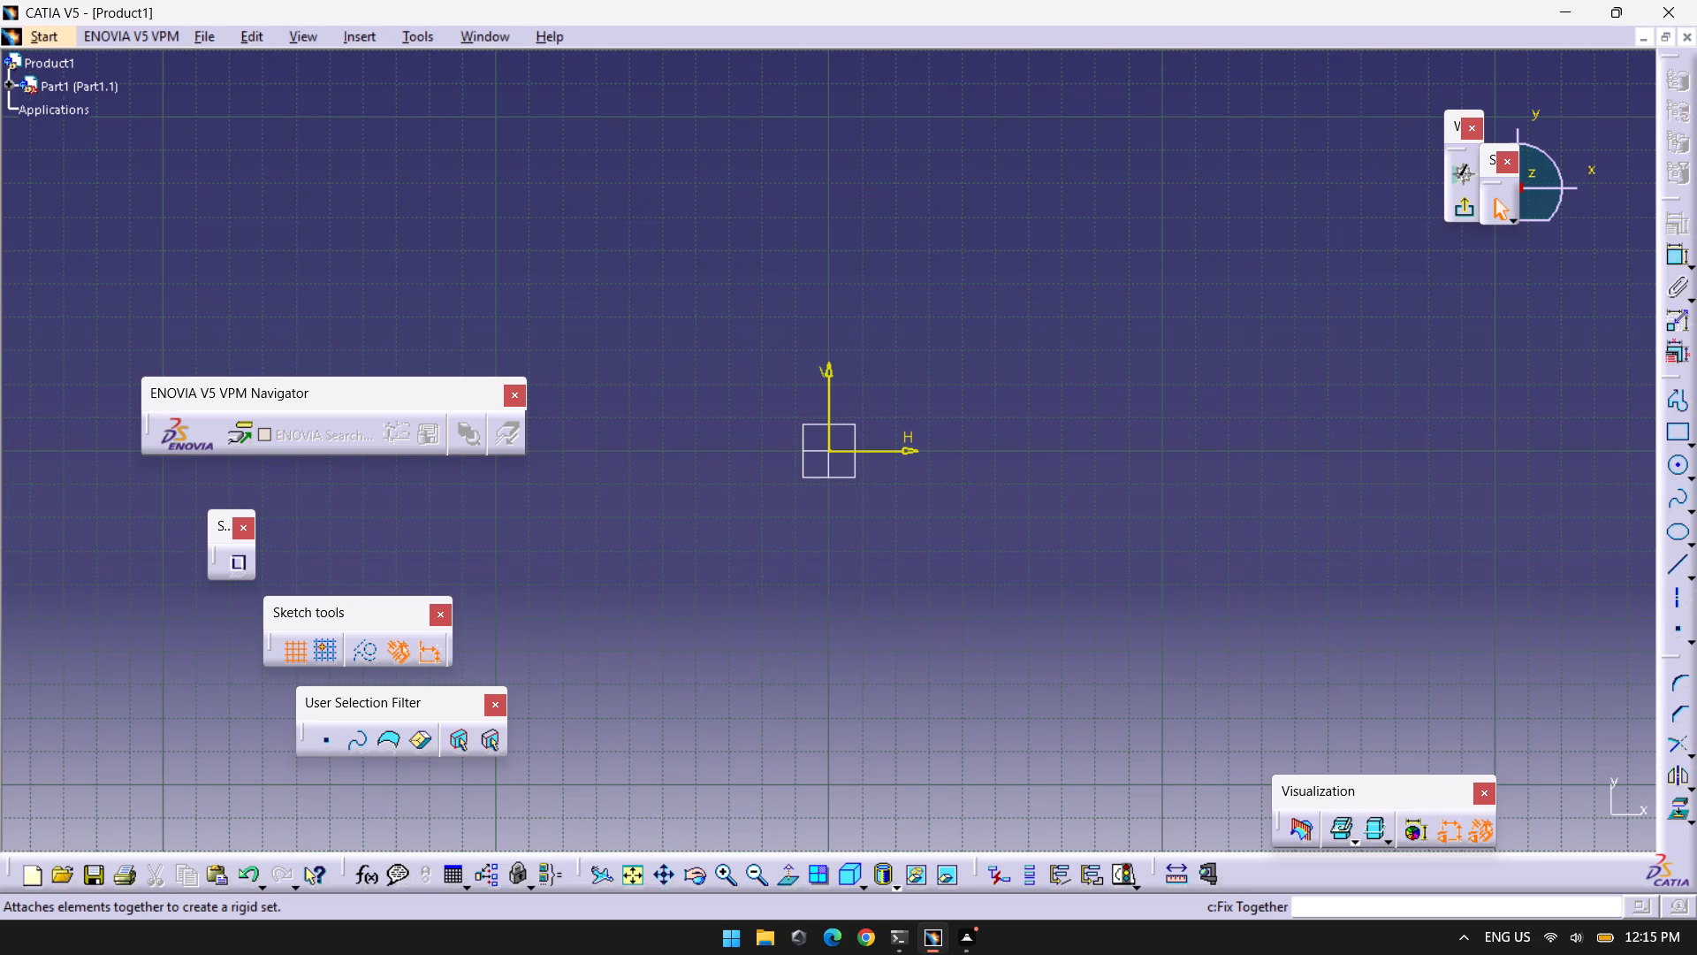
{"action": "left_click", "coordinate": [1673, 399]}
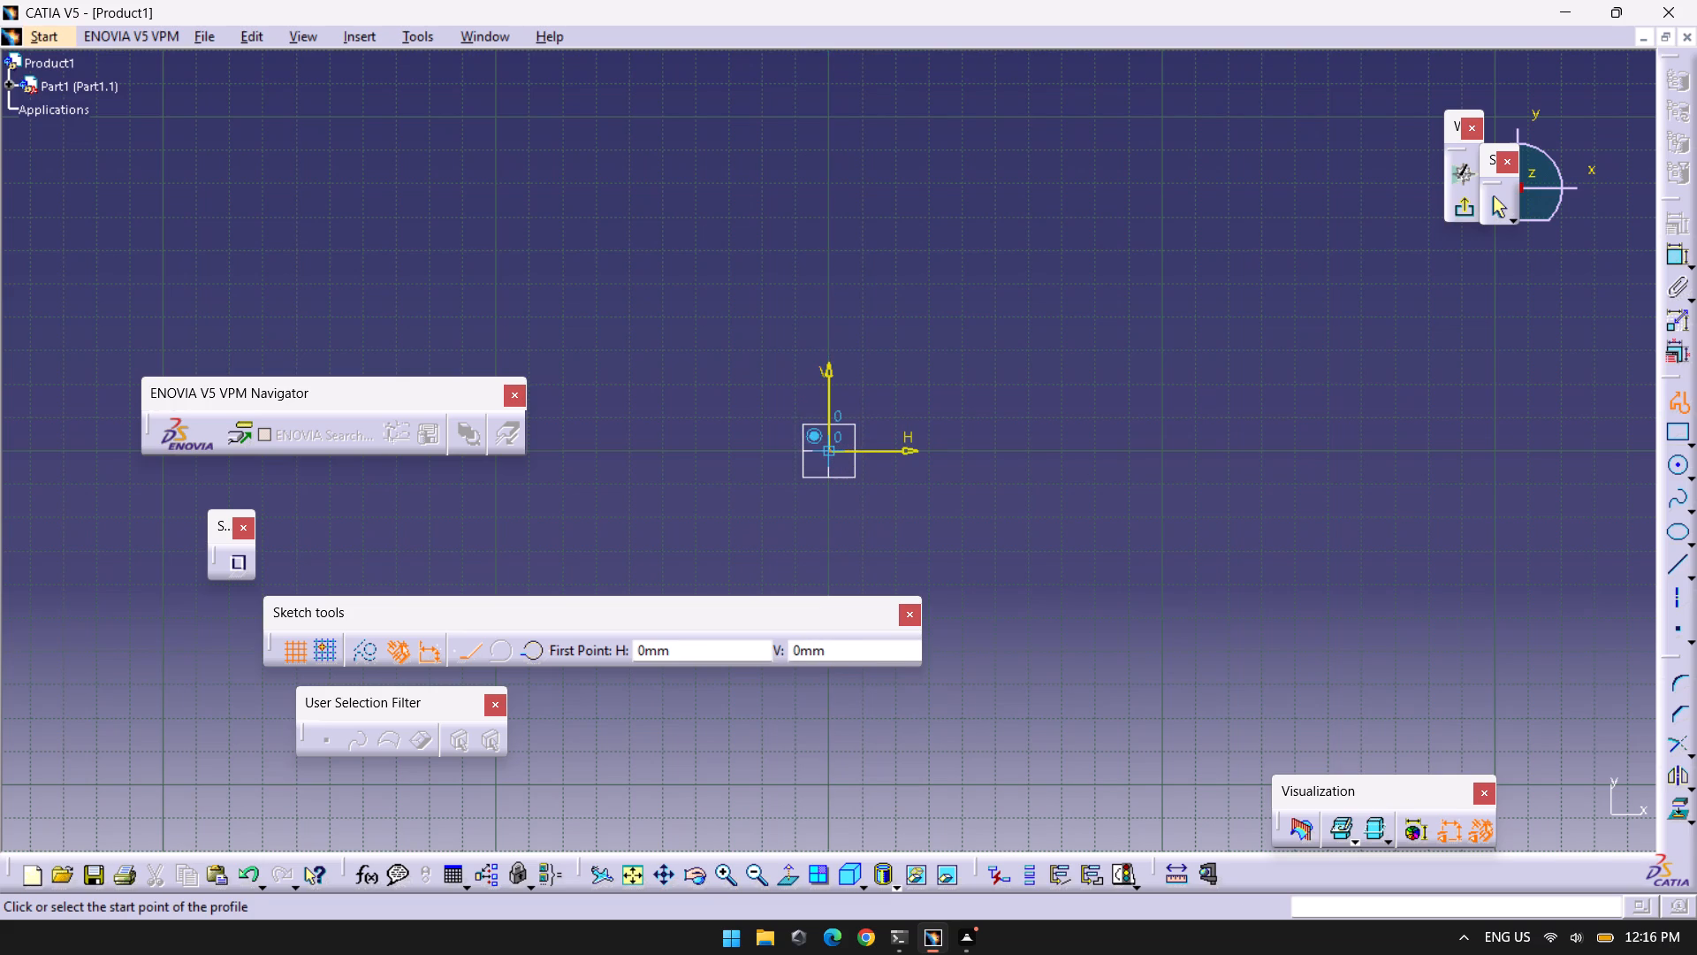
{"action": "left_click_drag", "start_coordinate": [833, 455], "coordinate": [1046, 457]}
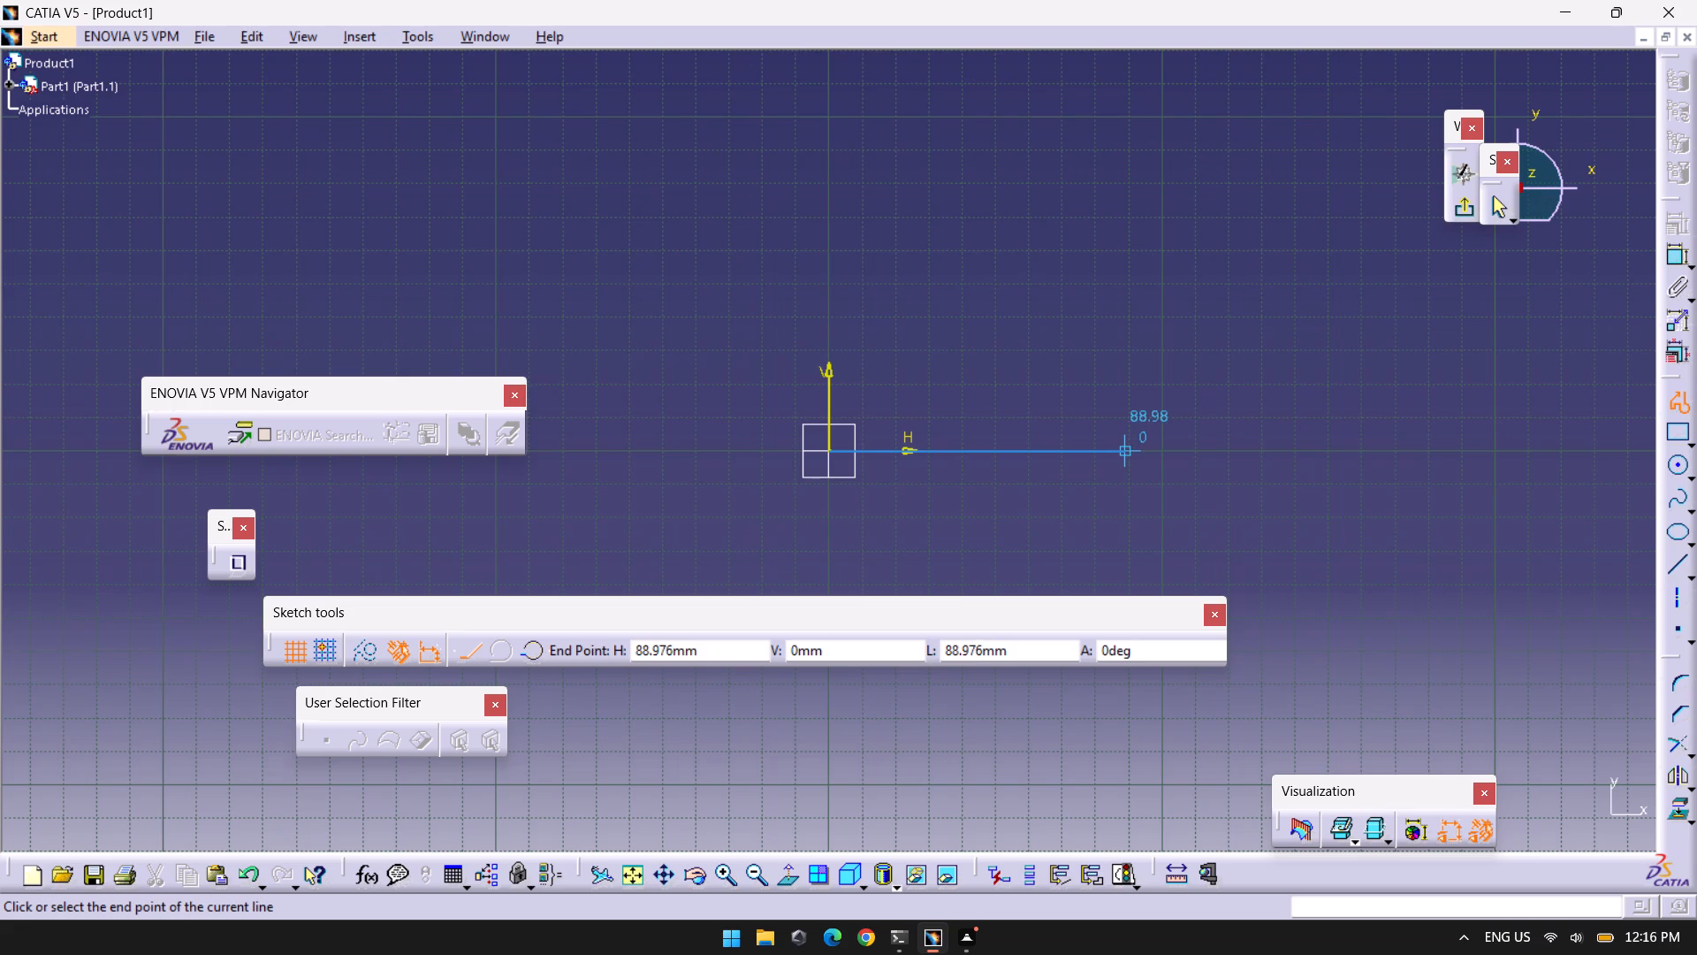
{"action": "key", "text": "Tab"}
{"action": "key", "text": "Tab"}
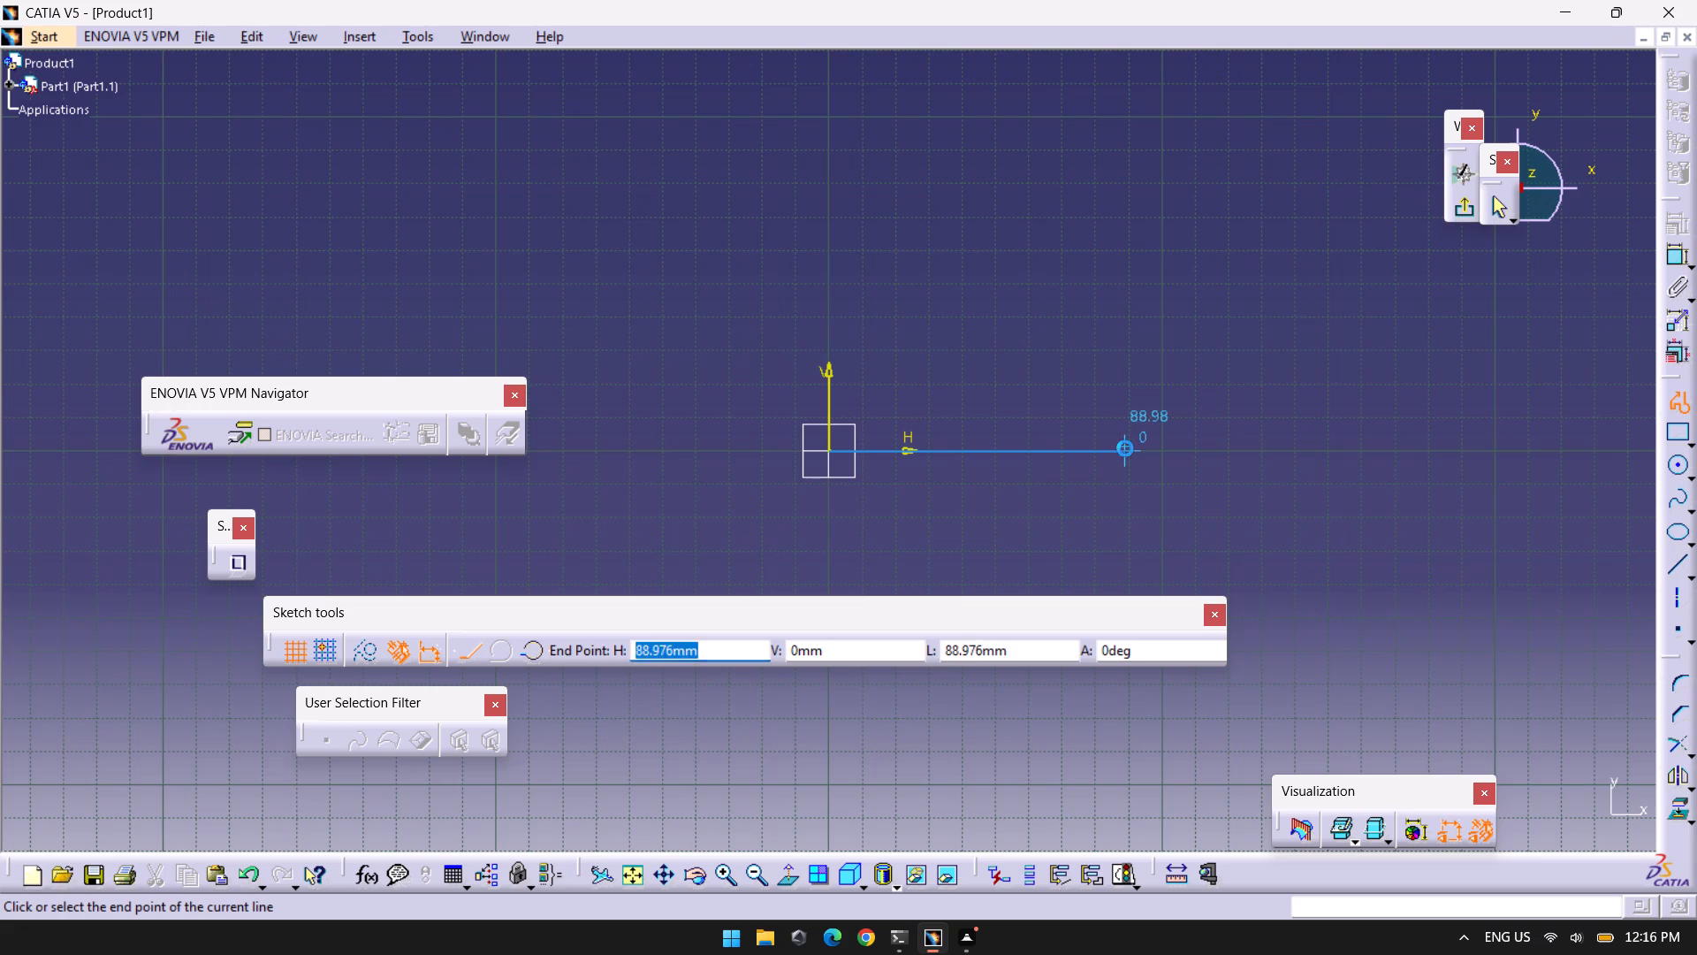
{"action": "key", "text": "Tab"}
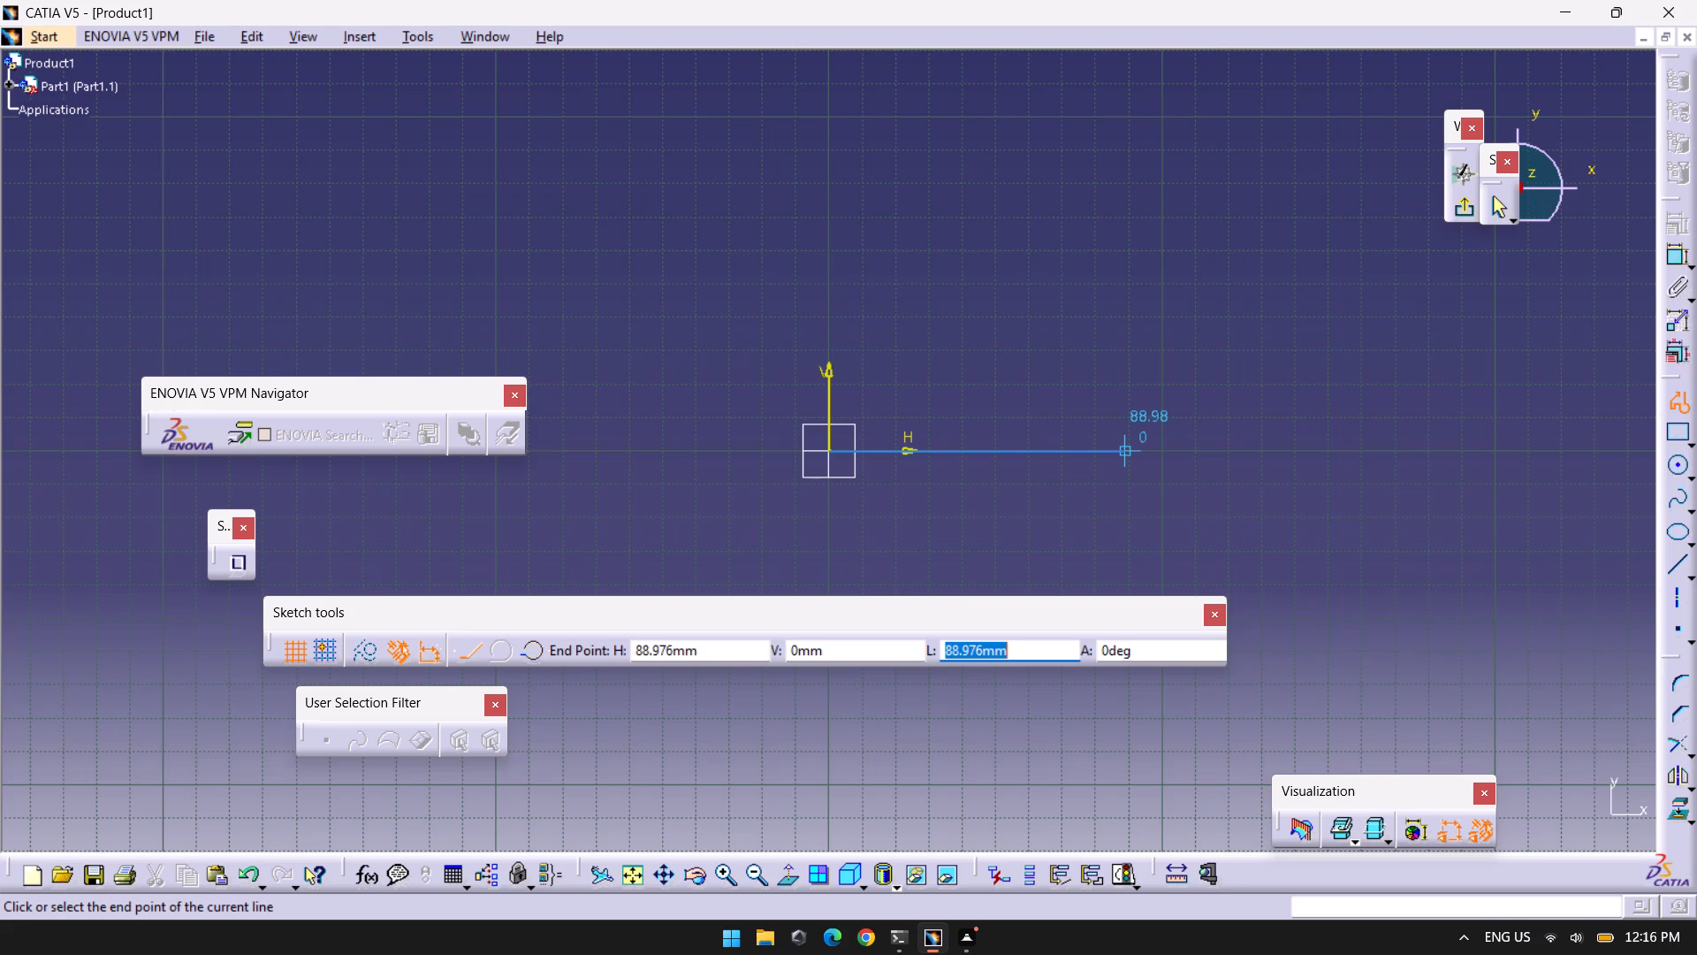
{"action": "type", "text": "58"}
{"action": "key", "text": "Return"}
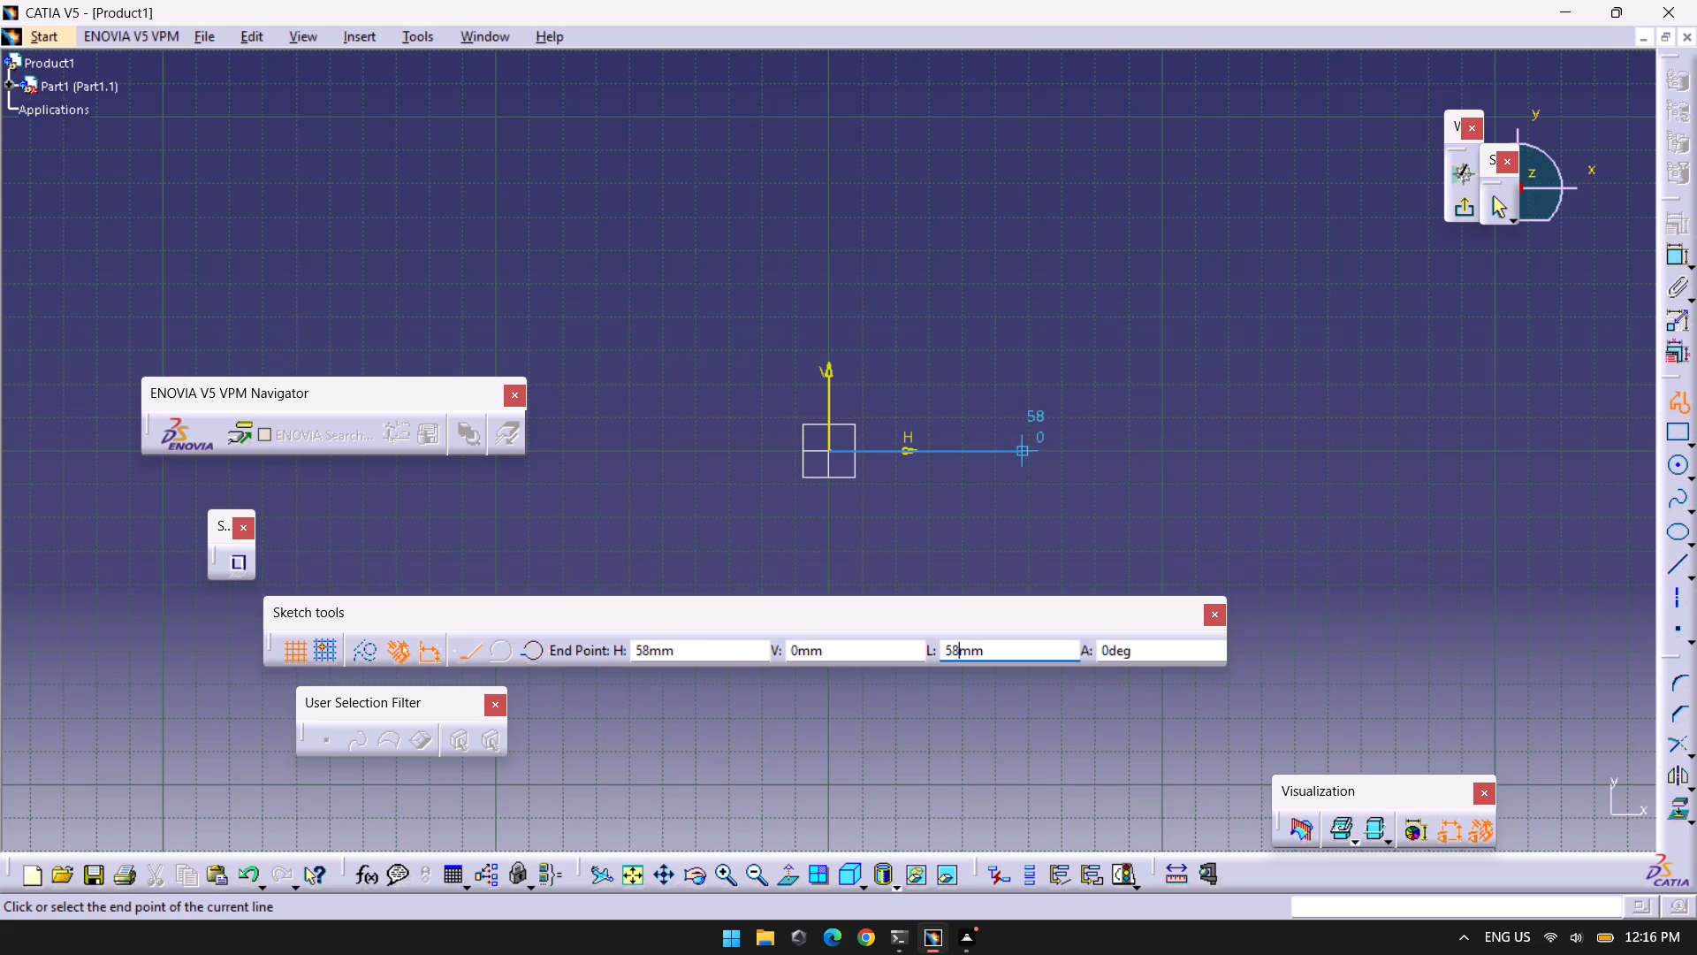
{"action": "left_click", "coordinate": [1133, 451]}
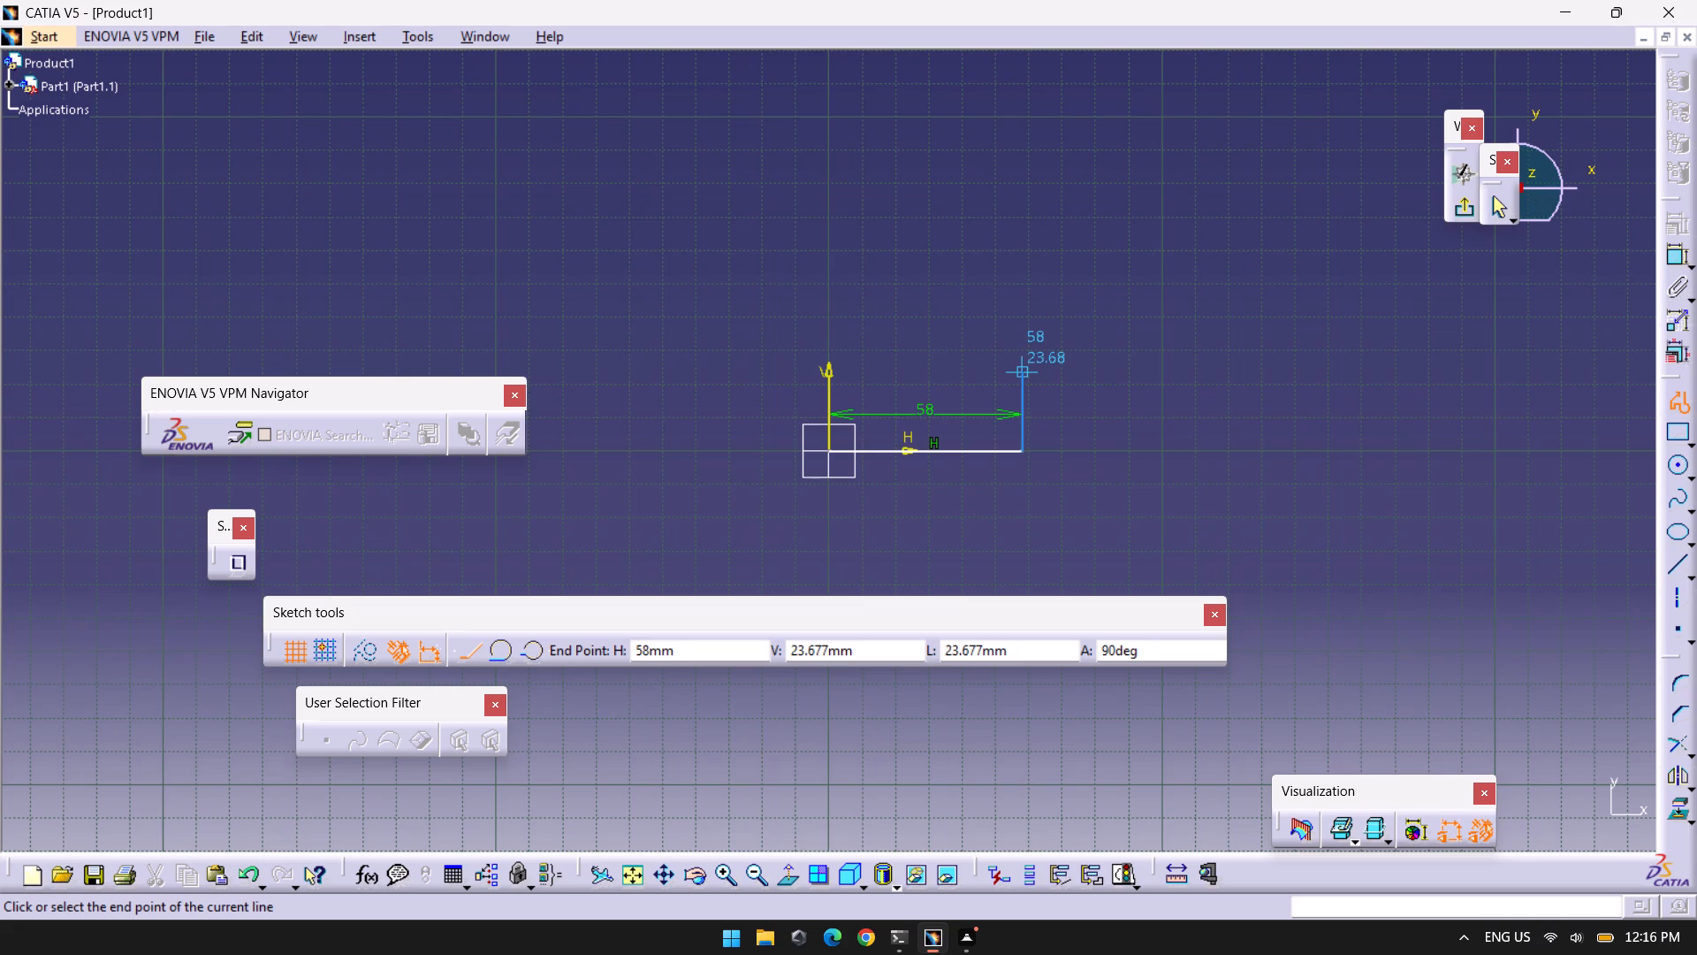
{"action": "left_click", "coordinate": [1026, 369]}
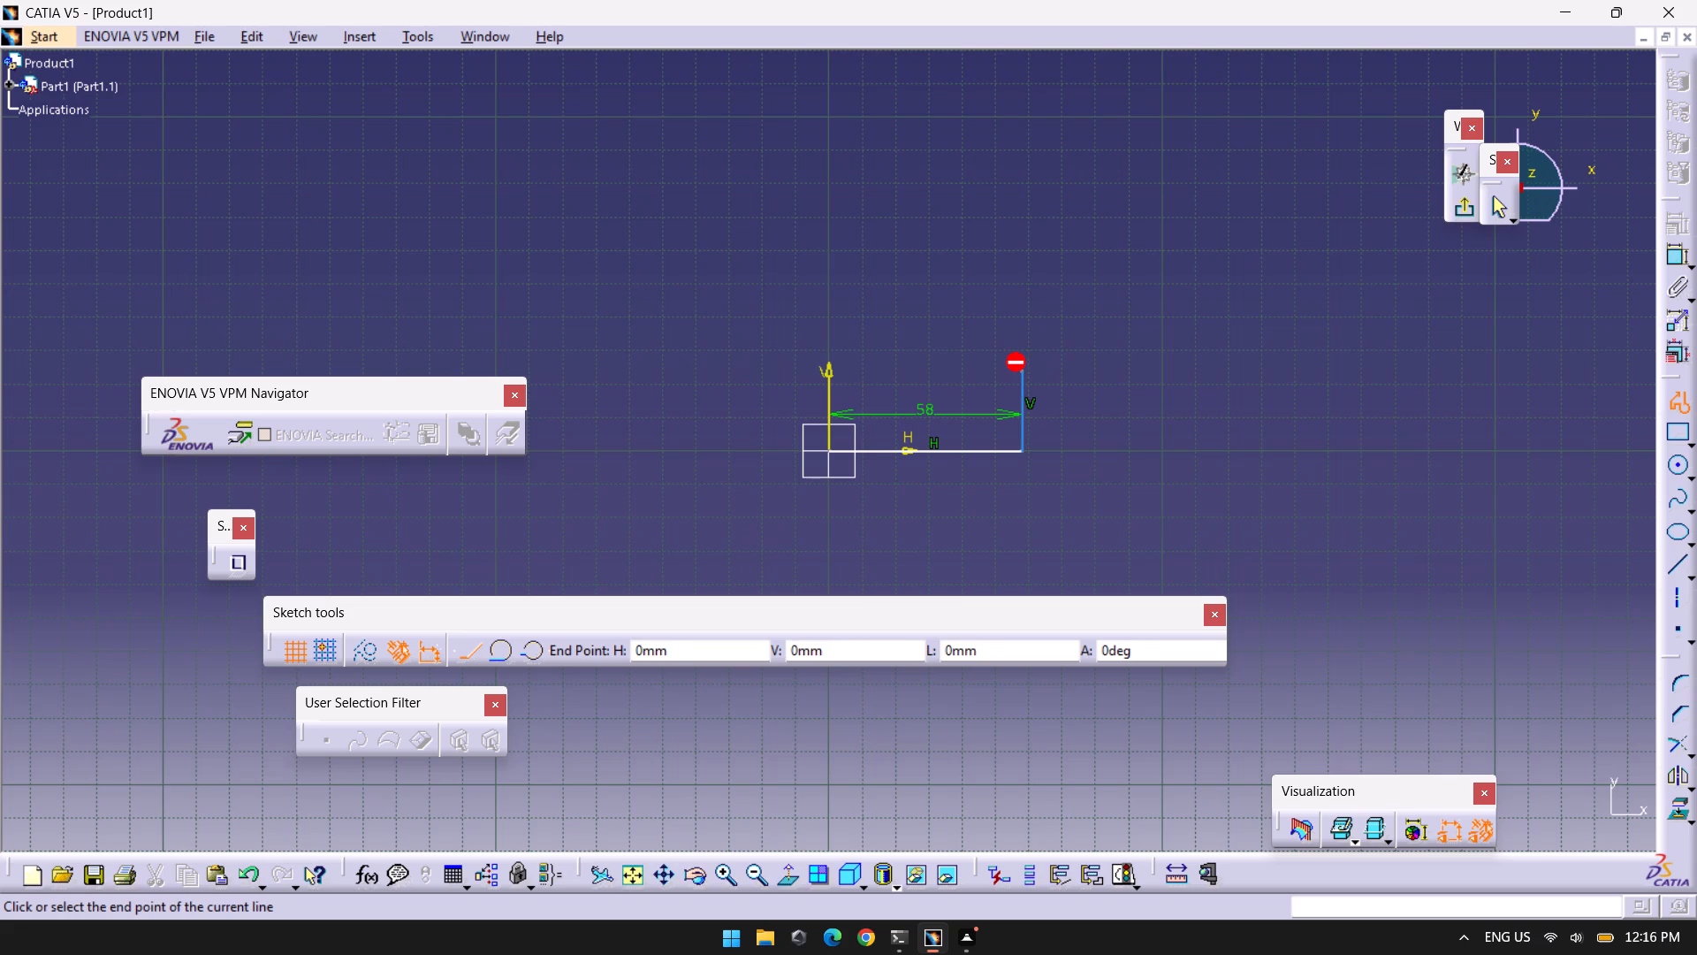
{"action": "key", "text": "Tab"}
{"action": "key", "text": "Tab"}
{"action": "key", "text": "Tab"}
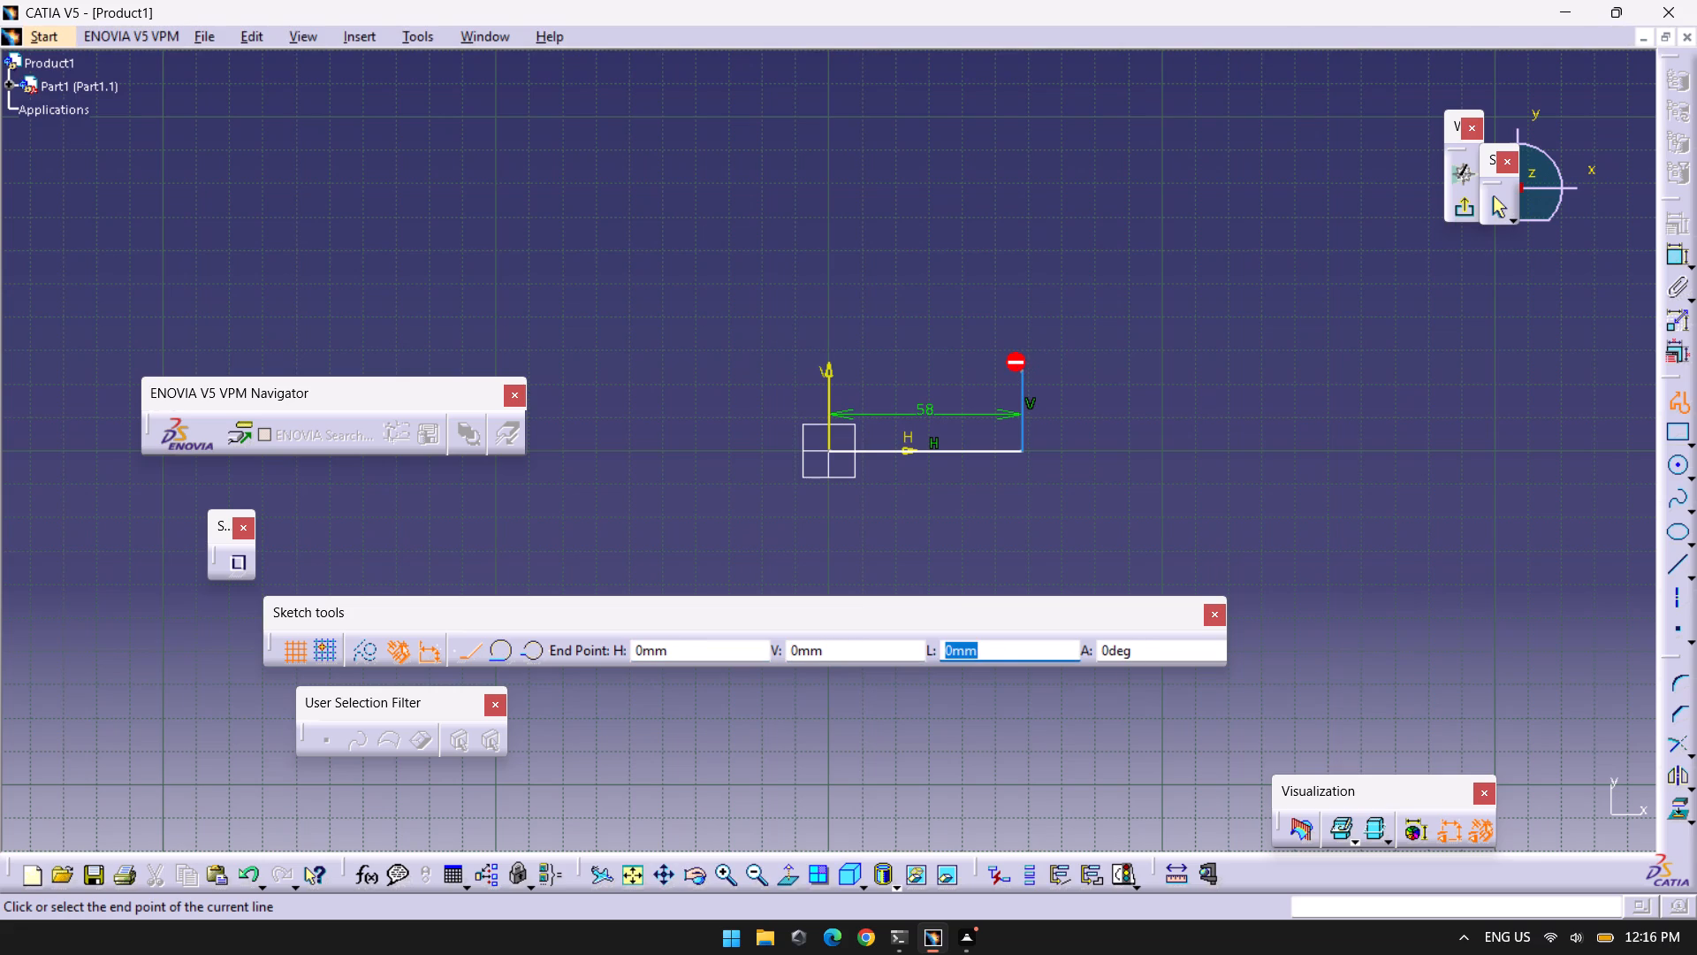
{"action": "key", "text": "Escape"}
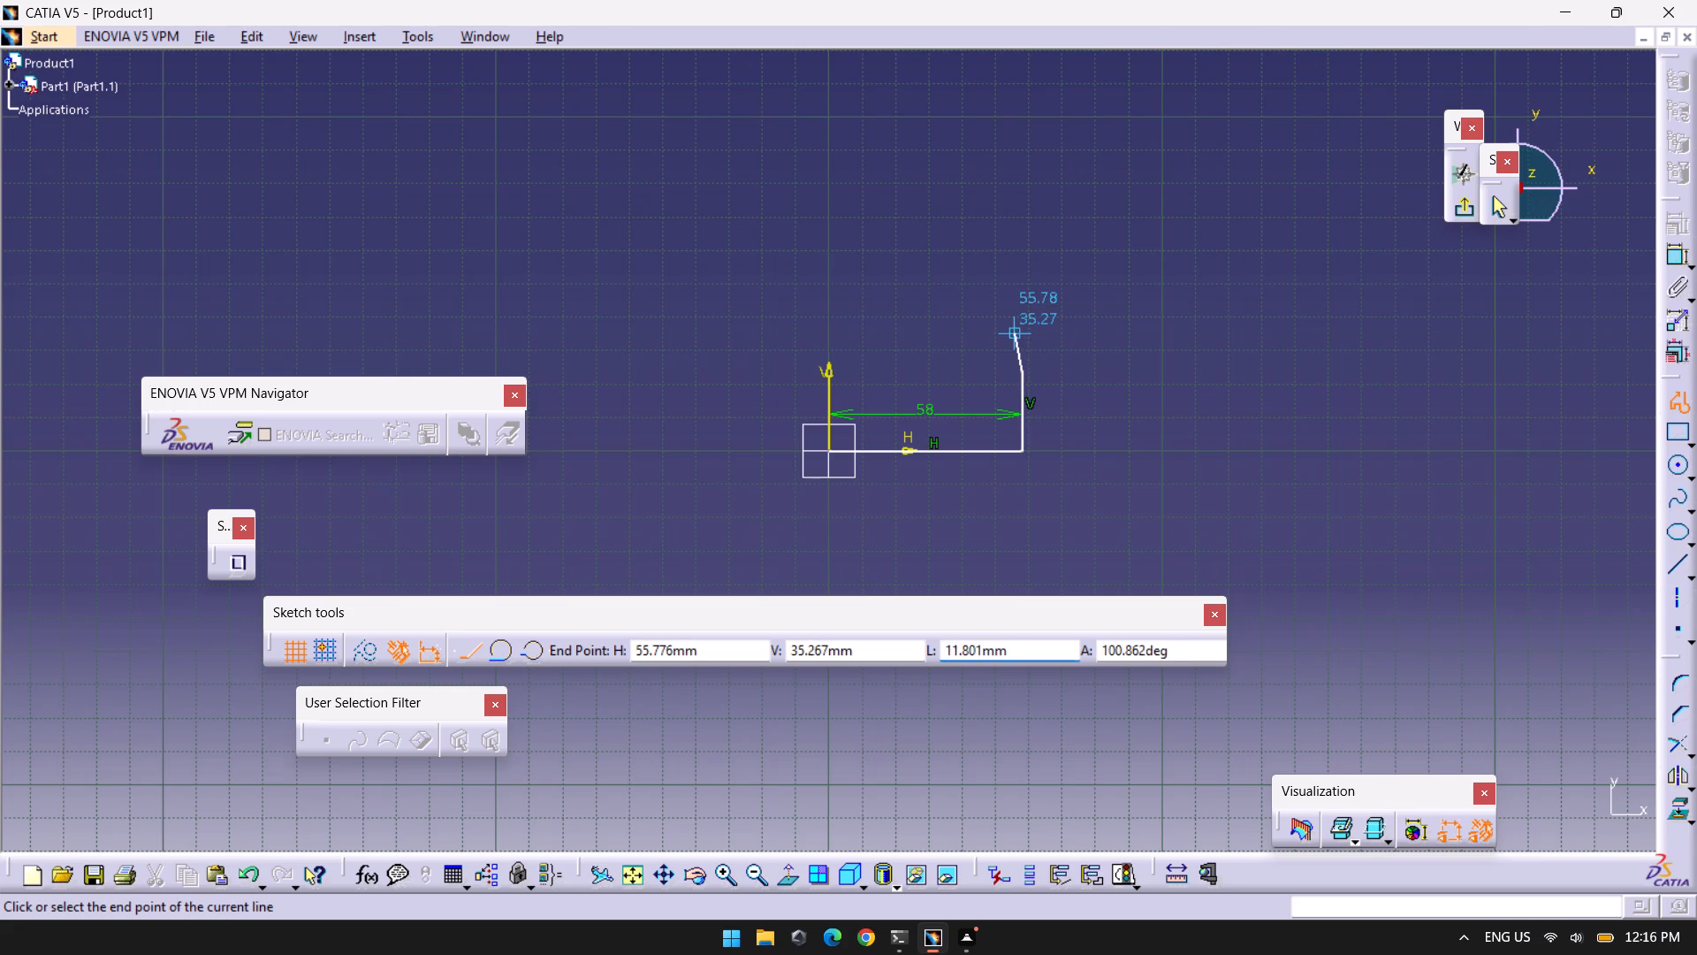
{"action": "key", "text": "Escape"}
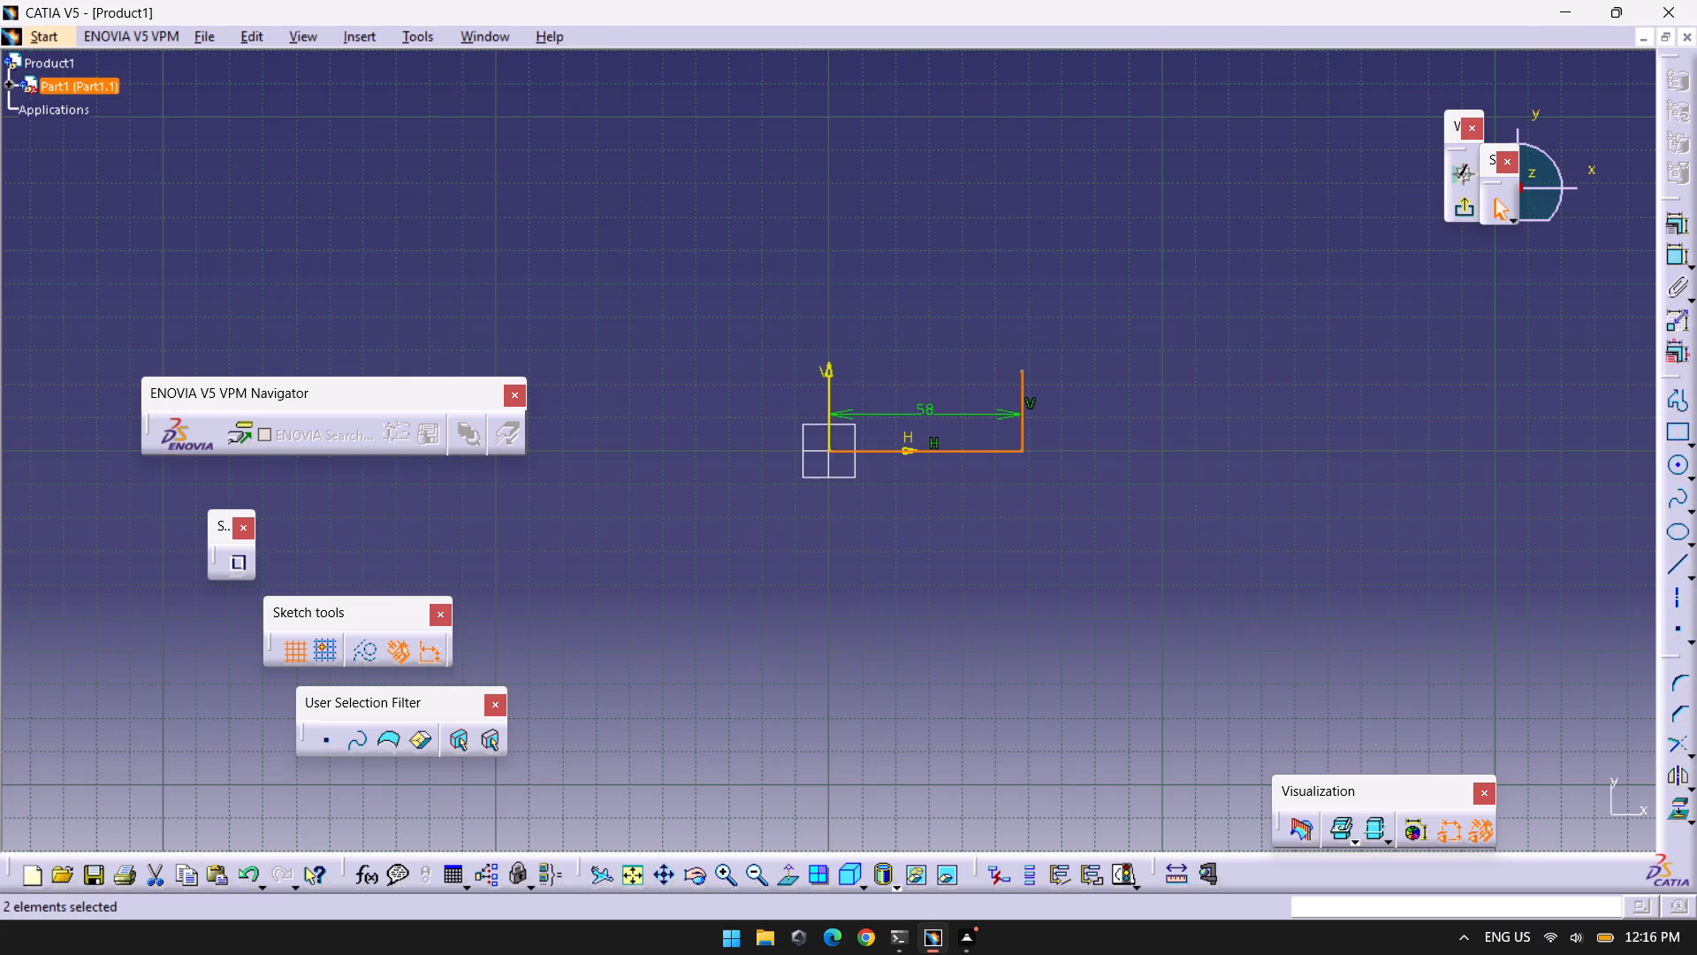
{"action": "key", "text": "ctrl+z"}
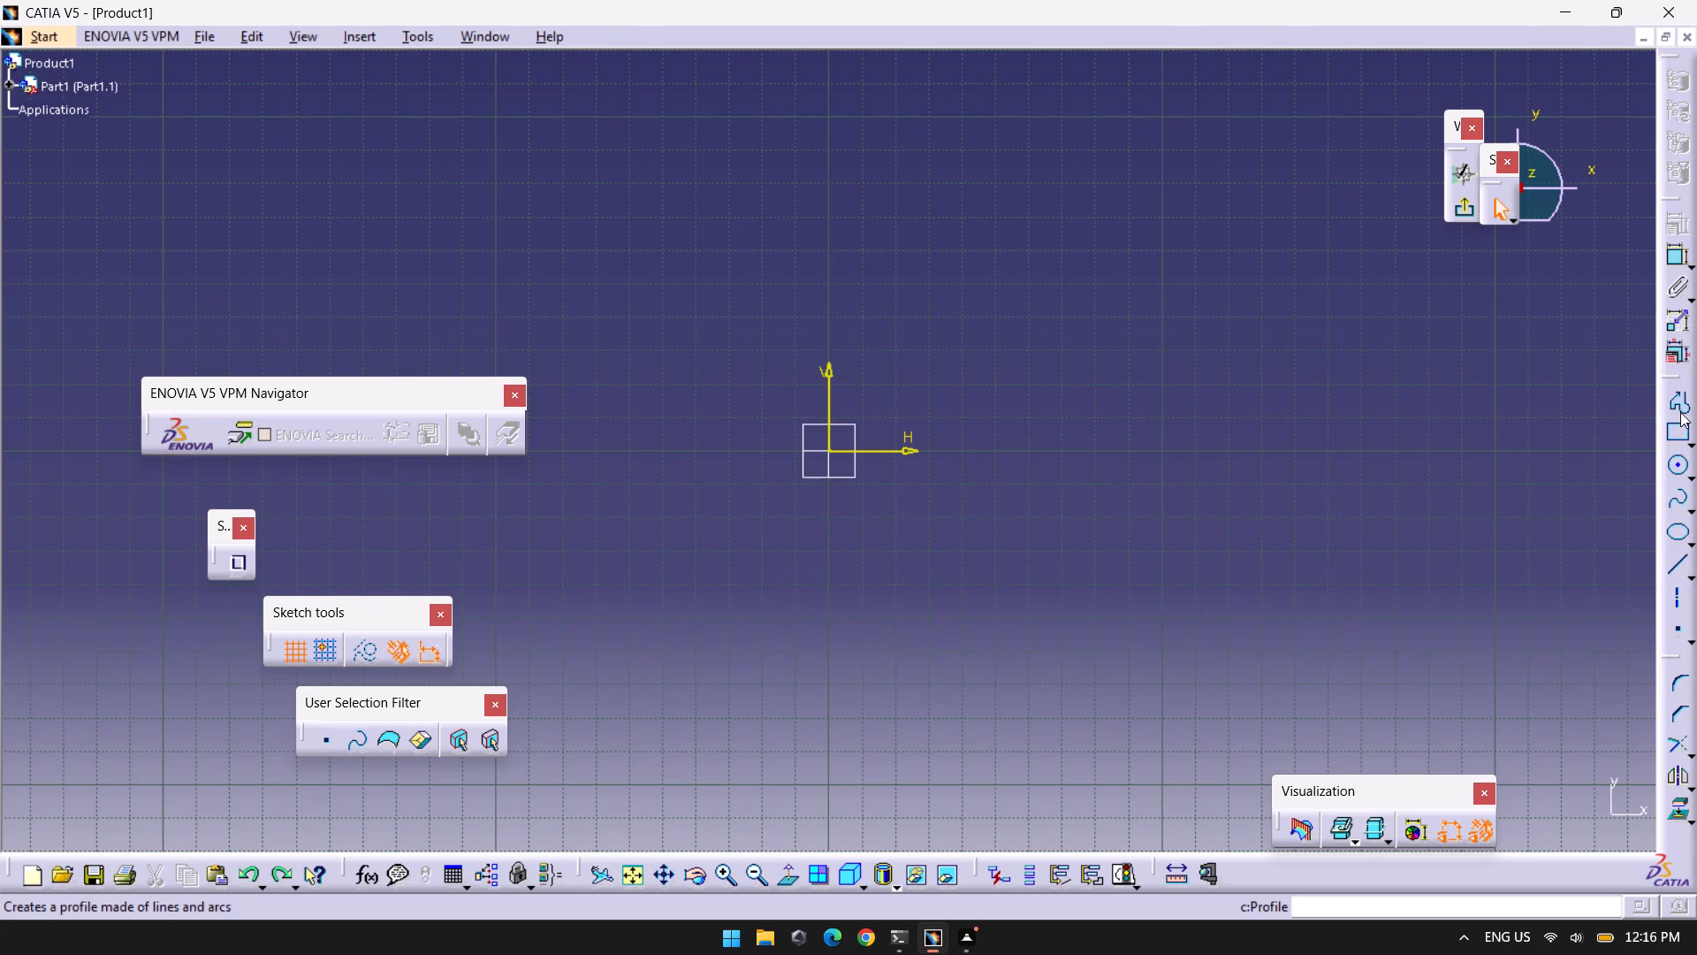
Begin a profile at the sketch origin with a 58 mm line along the positive H axis.
{"action": "left_click", "coordinate": [1680, 412]}
{"action": "left_click", "coordinate": [1680, 412]}
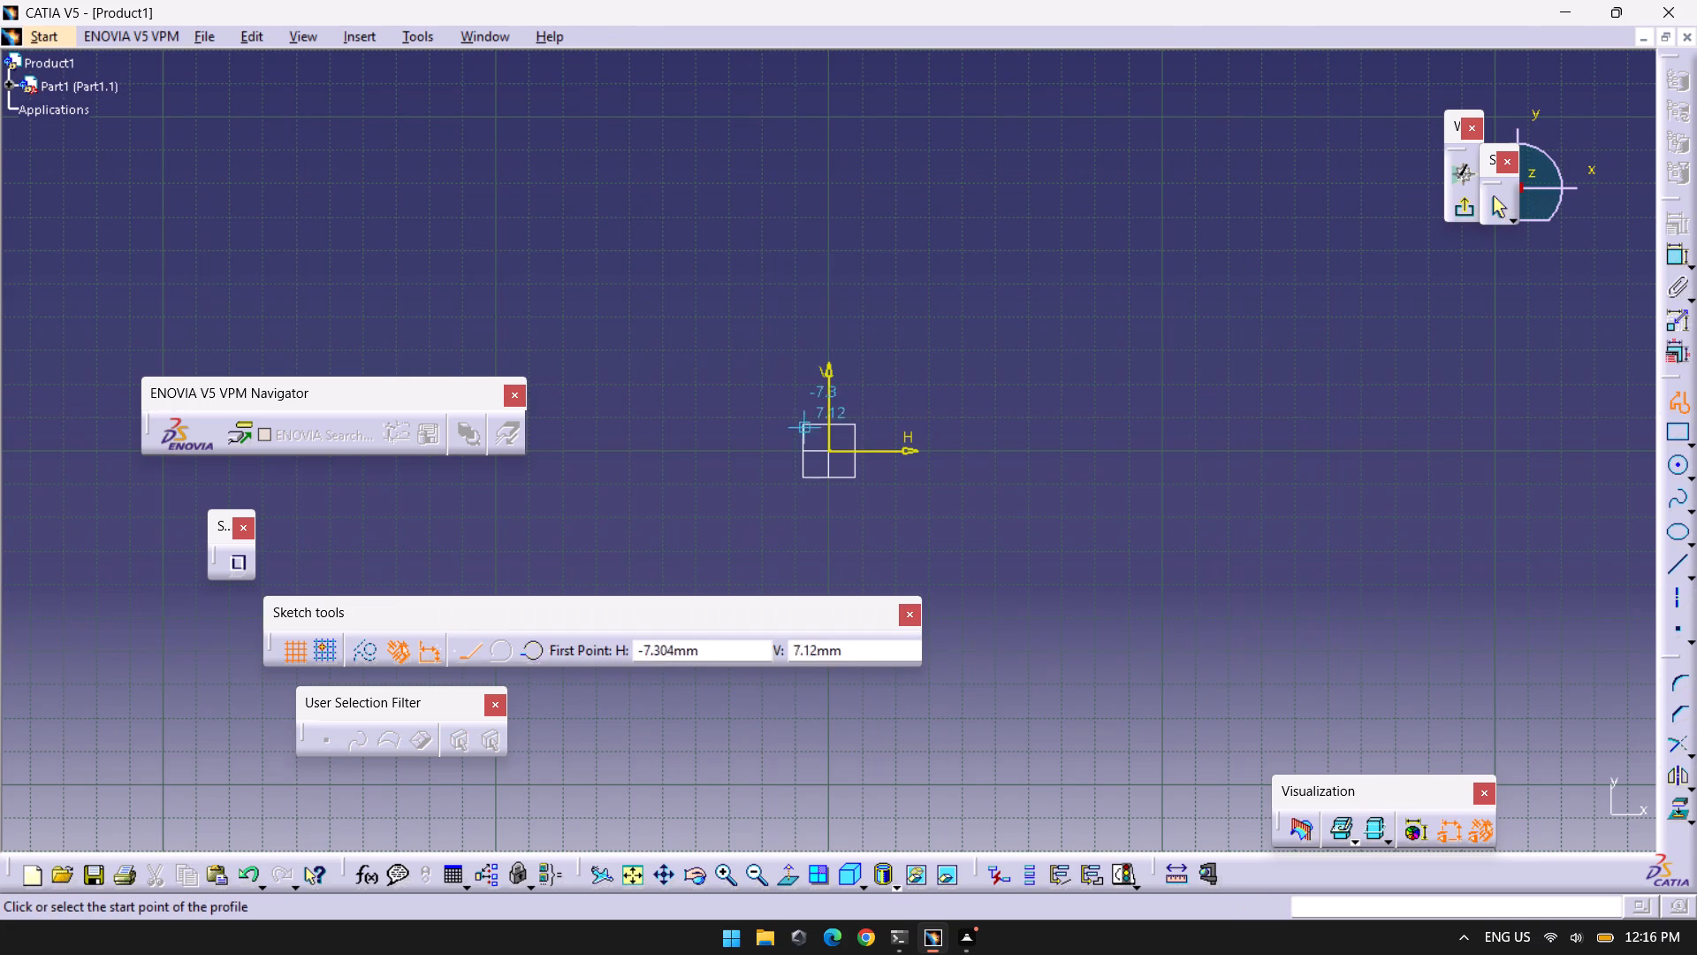
{"action": "left_click", "coordinate": [832, 448]}
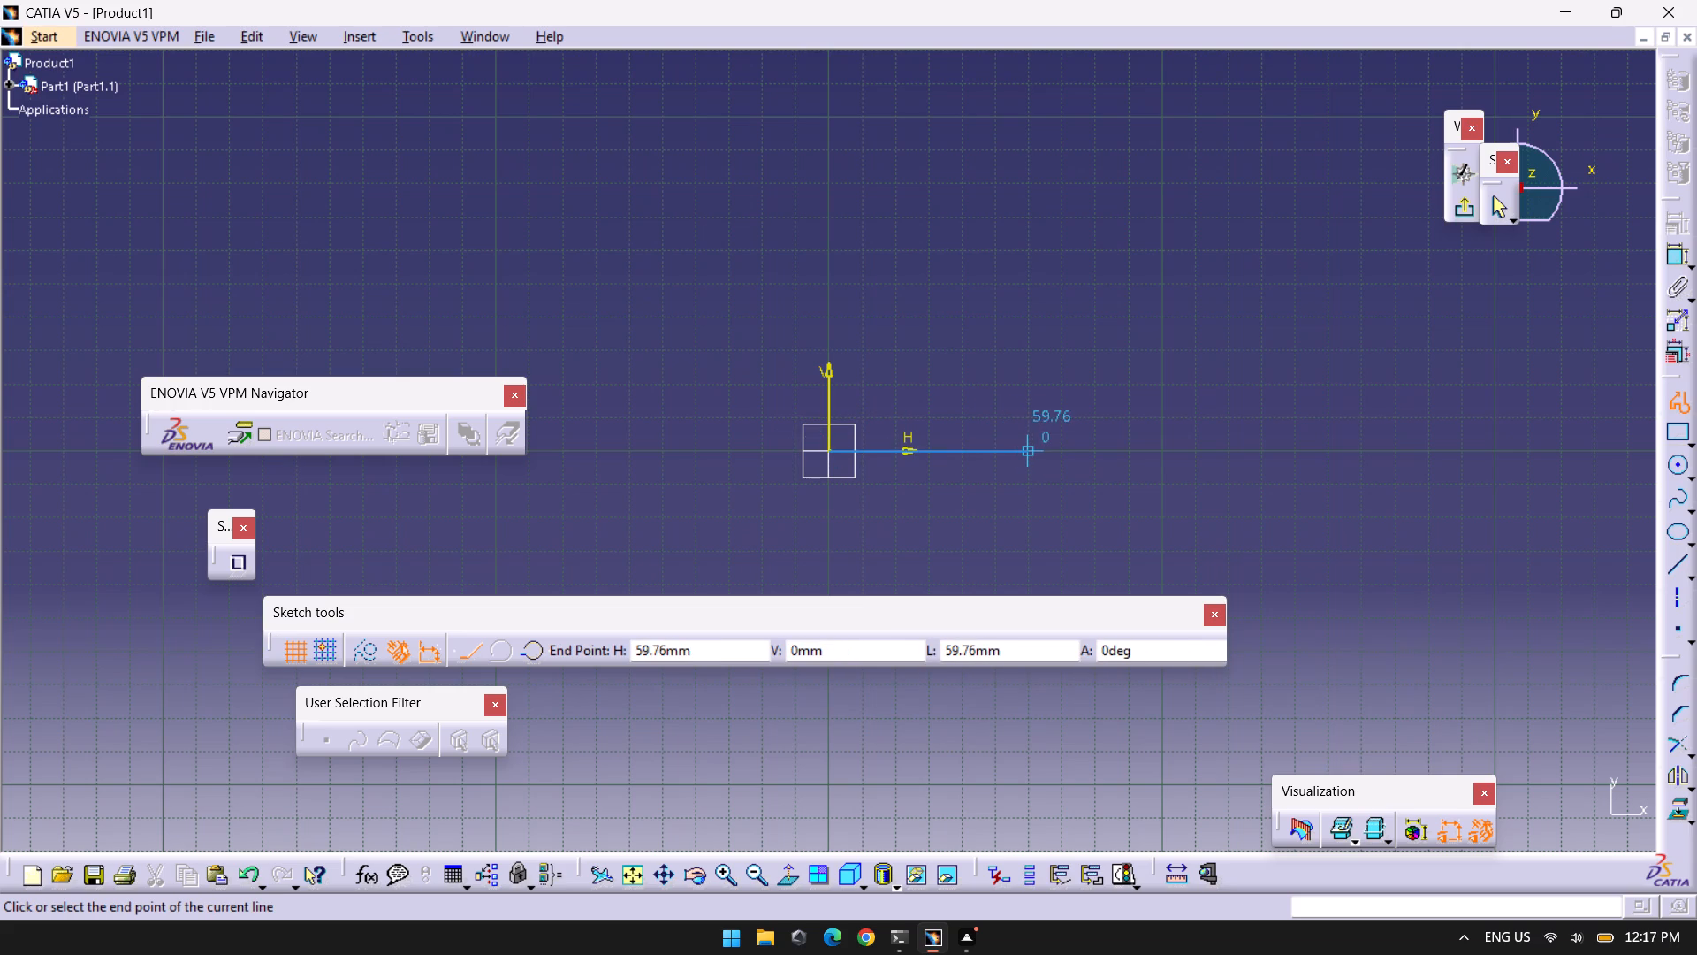
{"action": "key", "text": "Tab"}
{"action": "key", "text": "Tab"}
{"action": "key", "text": "Tab"}
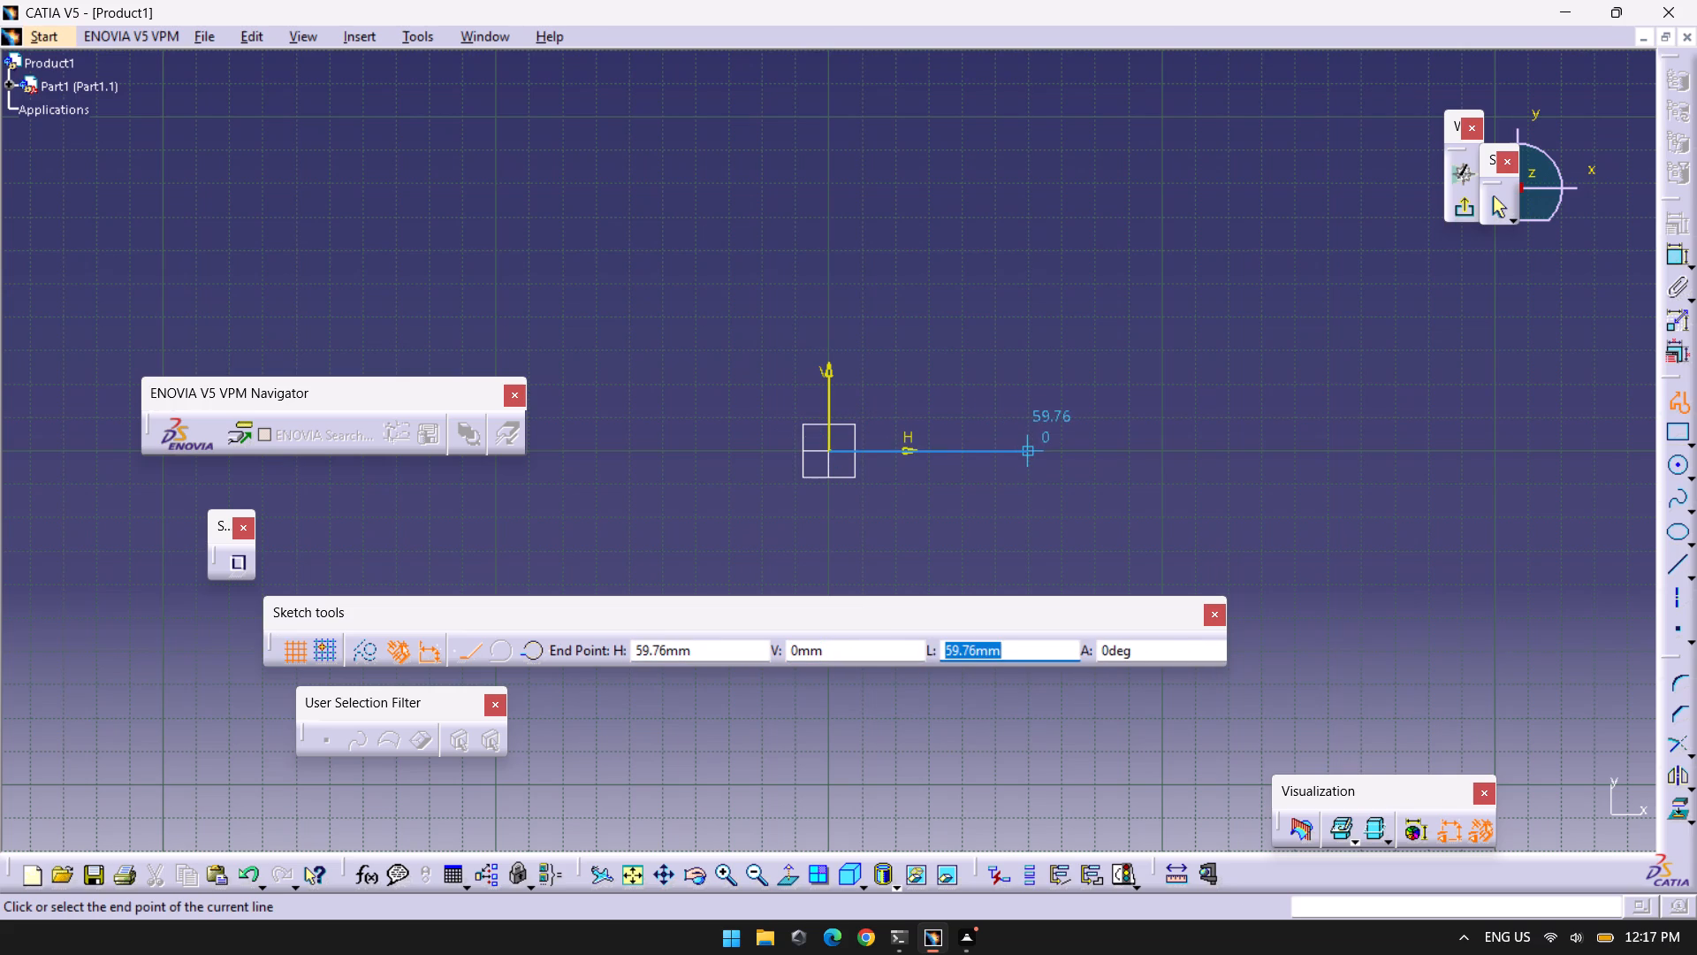
{"action": "type", "text": "58"}
{"action": "key", "text": "Return"}
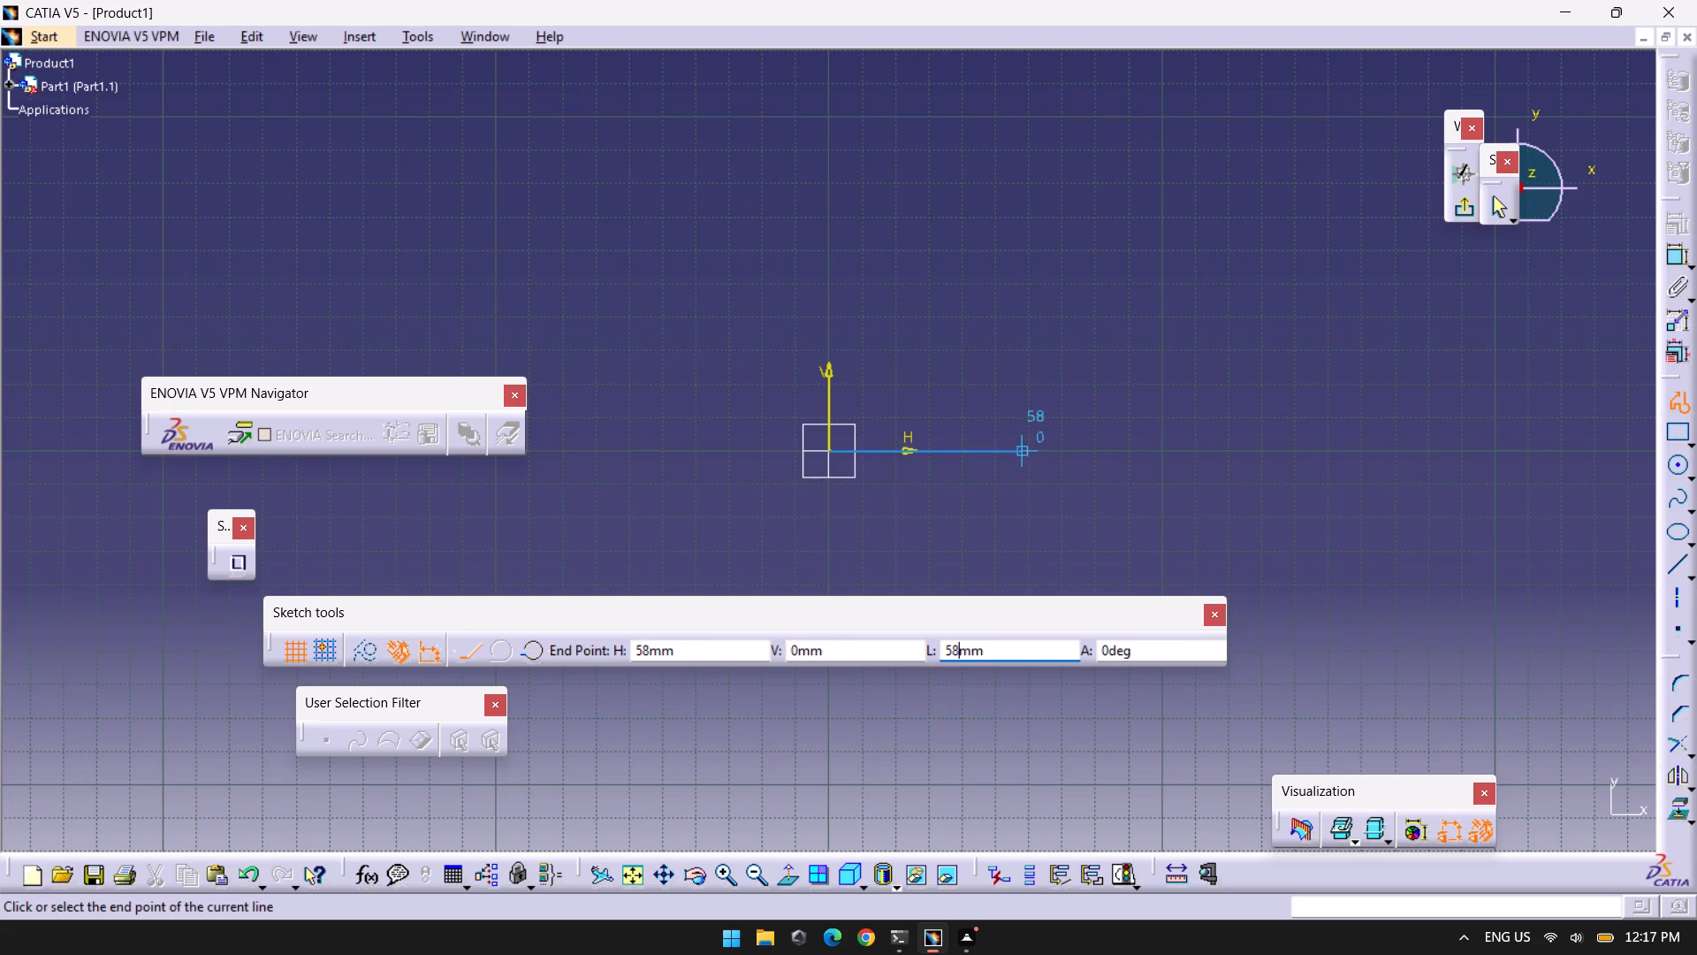
{"action": "left_click", "coordinate": [1032, 447]}
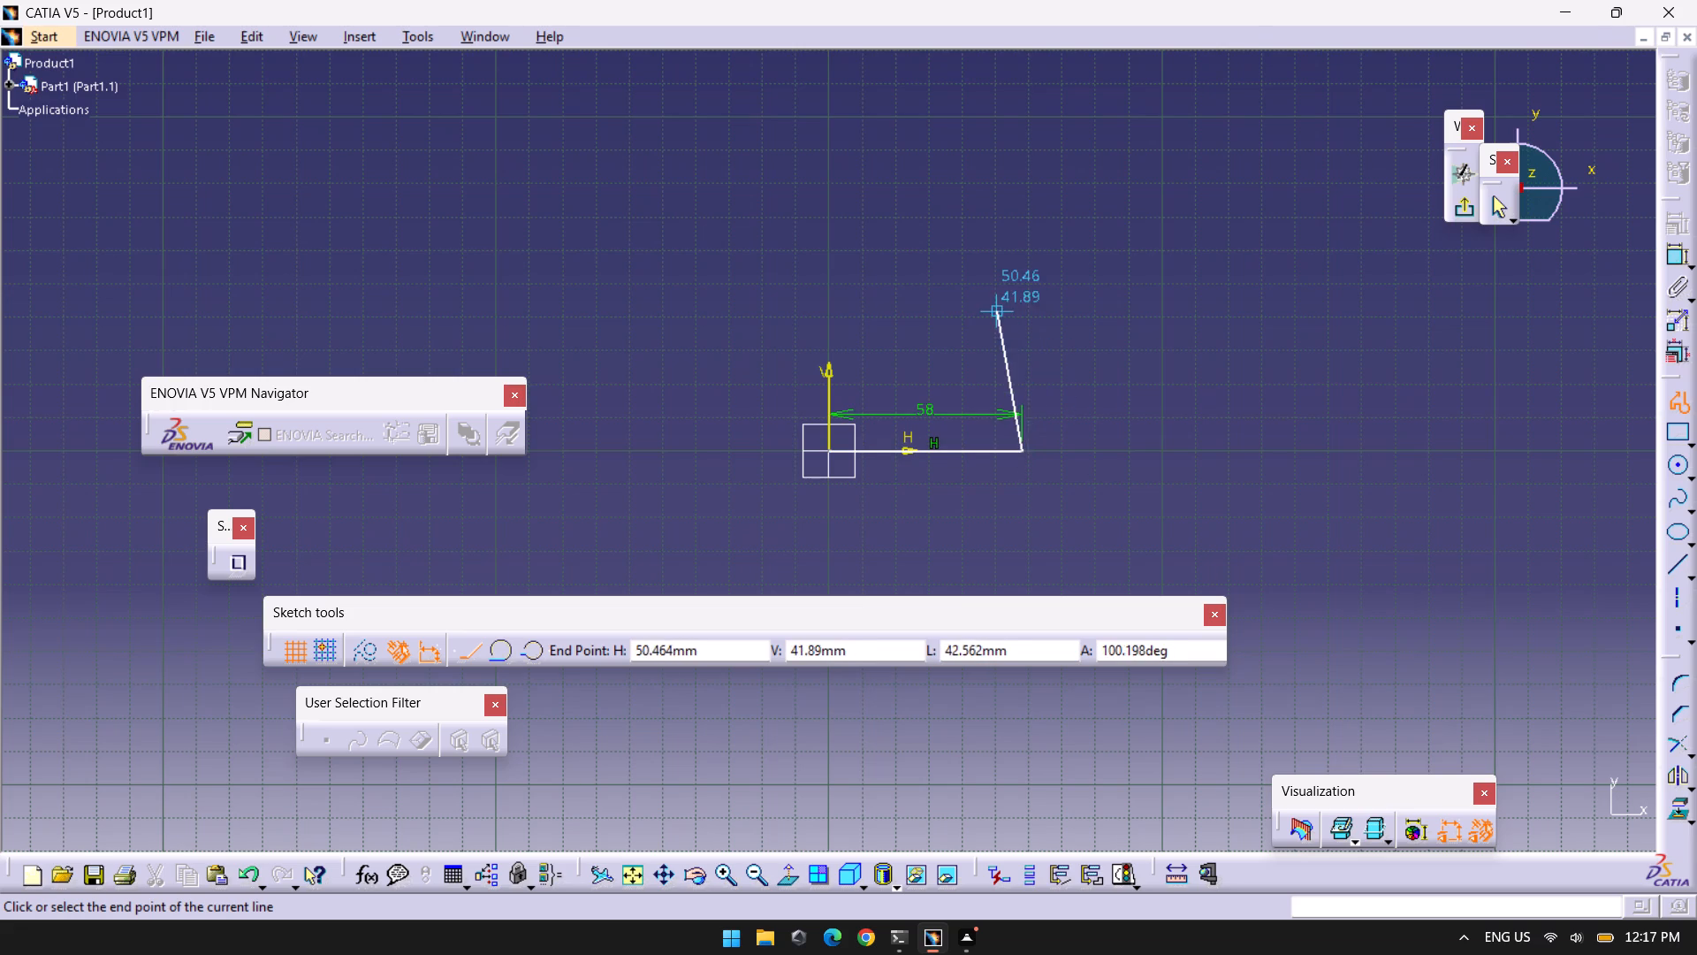
Continue the profile with a 22 mm vertical line upward and a horizontal line back to the V axis.
{"action": "key", "text": "Tab"}
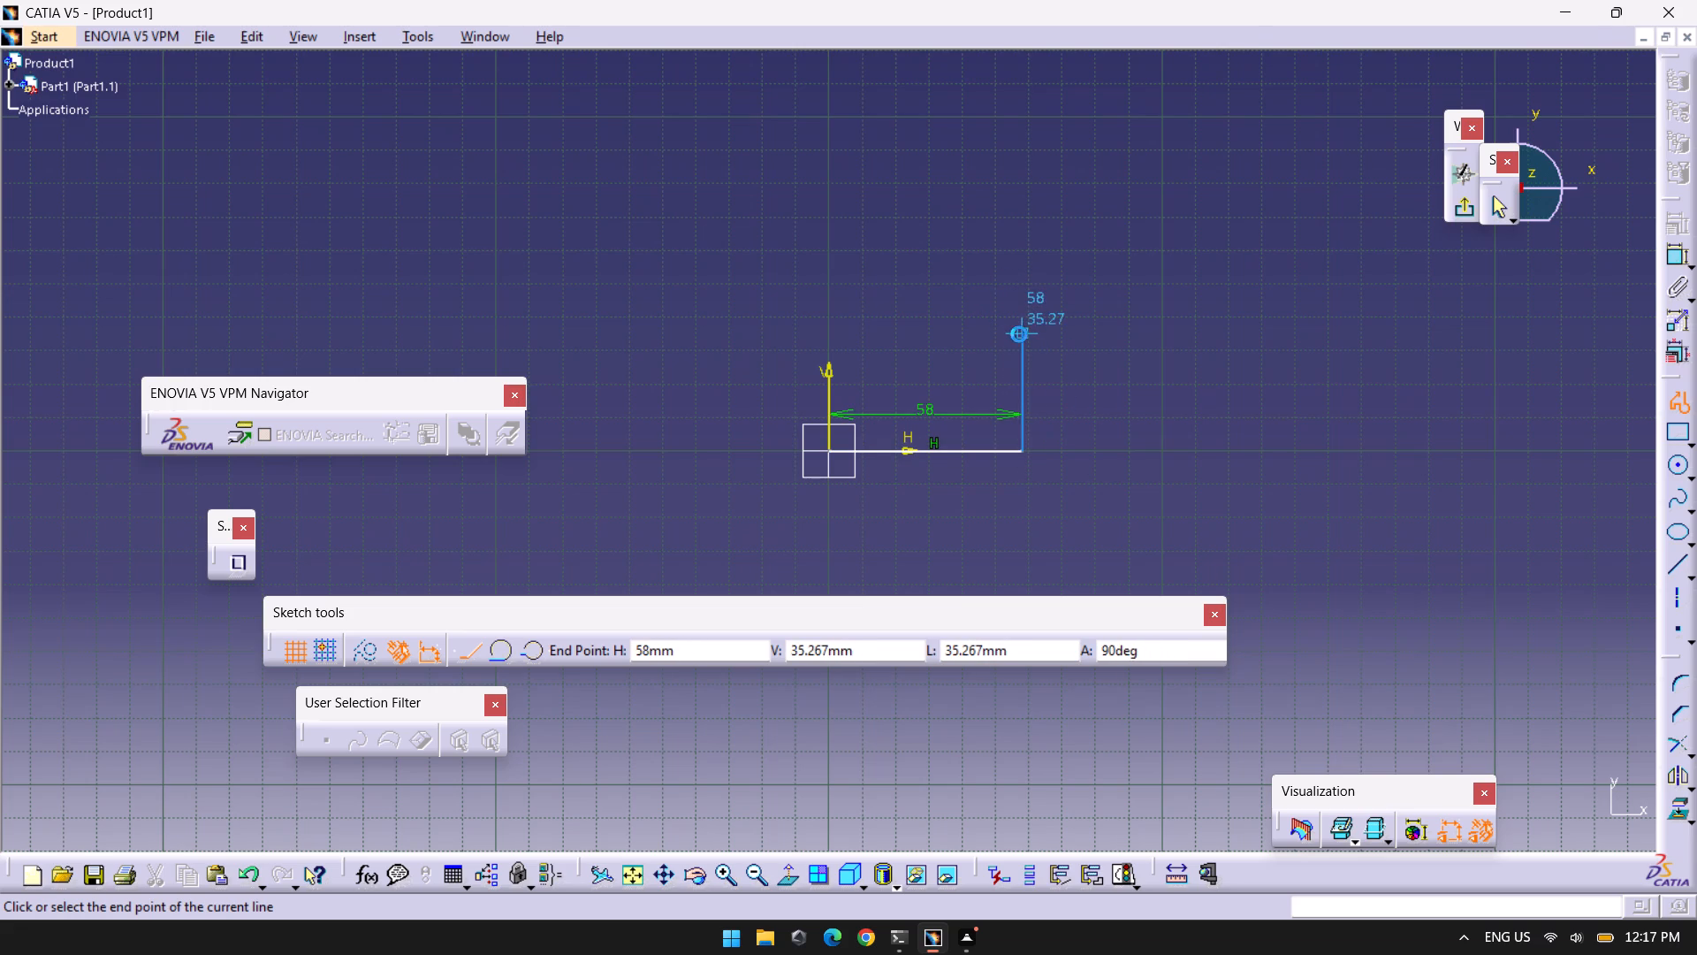
{"action": "key", "text": "Tab"}
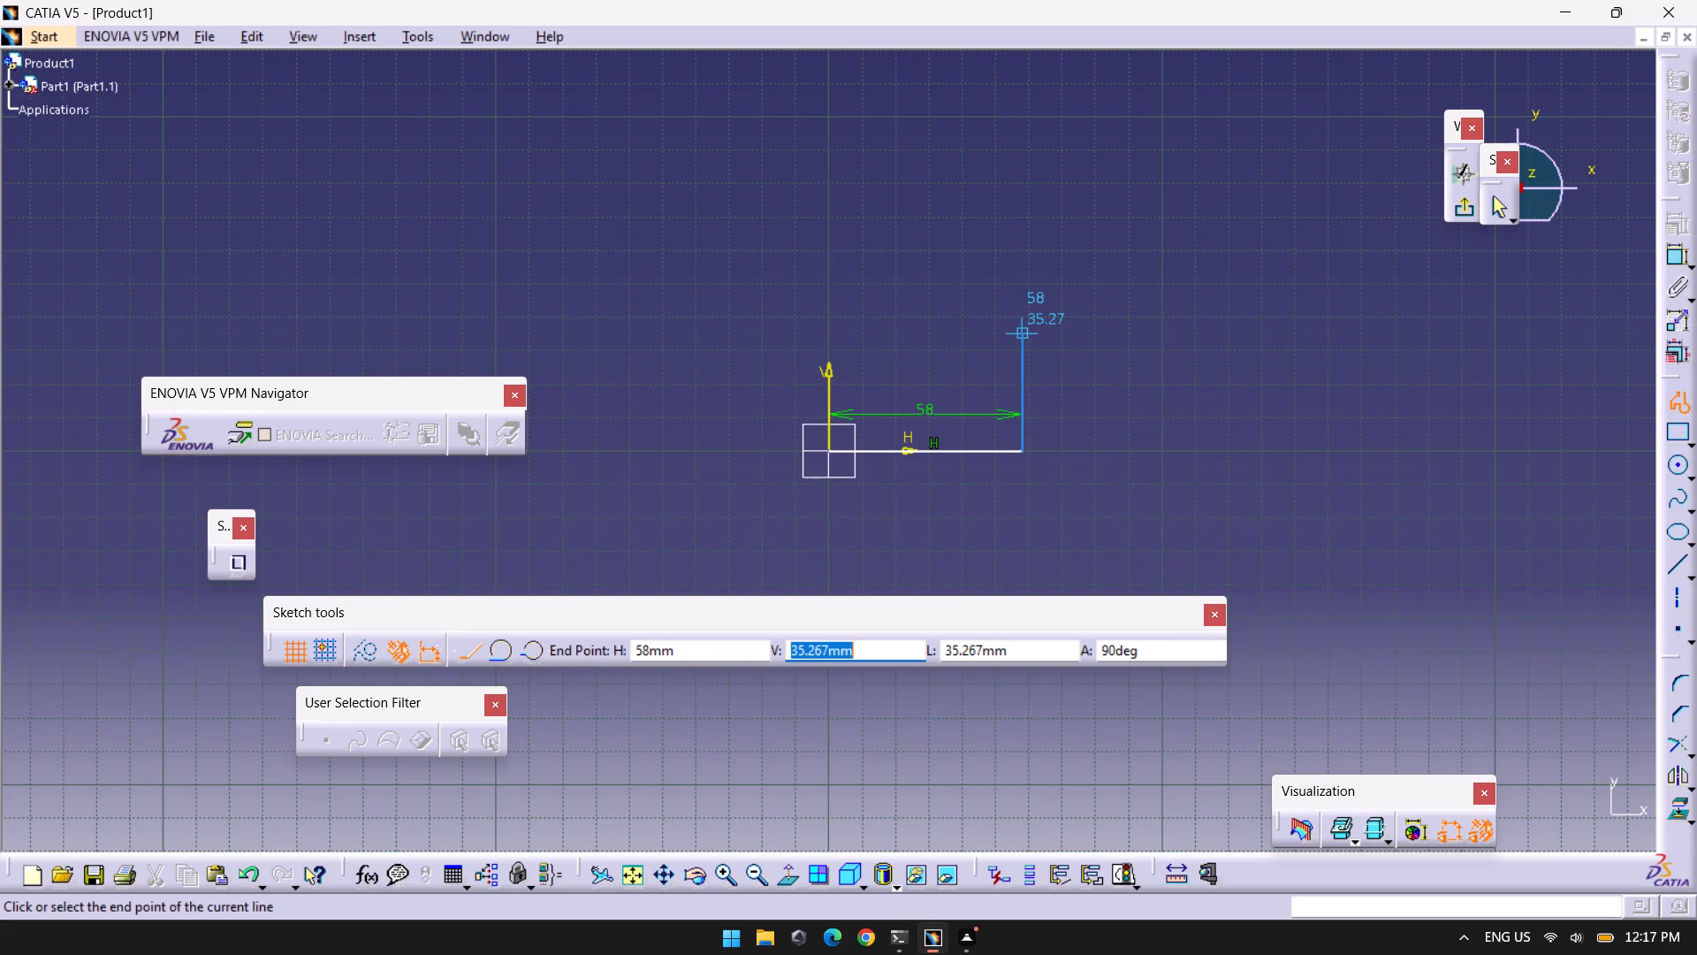
{"action": "key", "text": "Tab"}
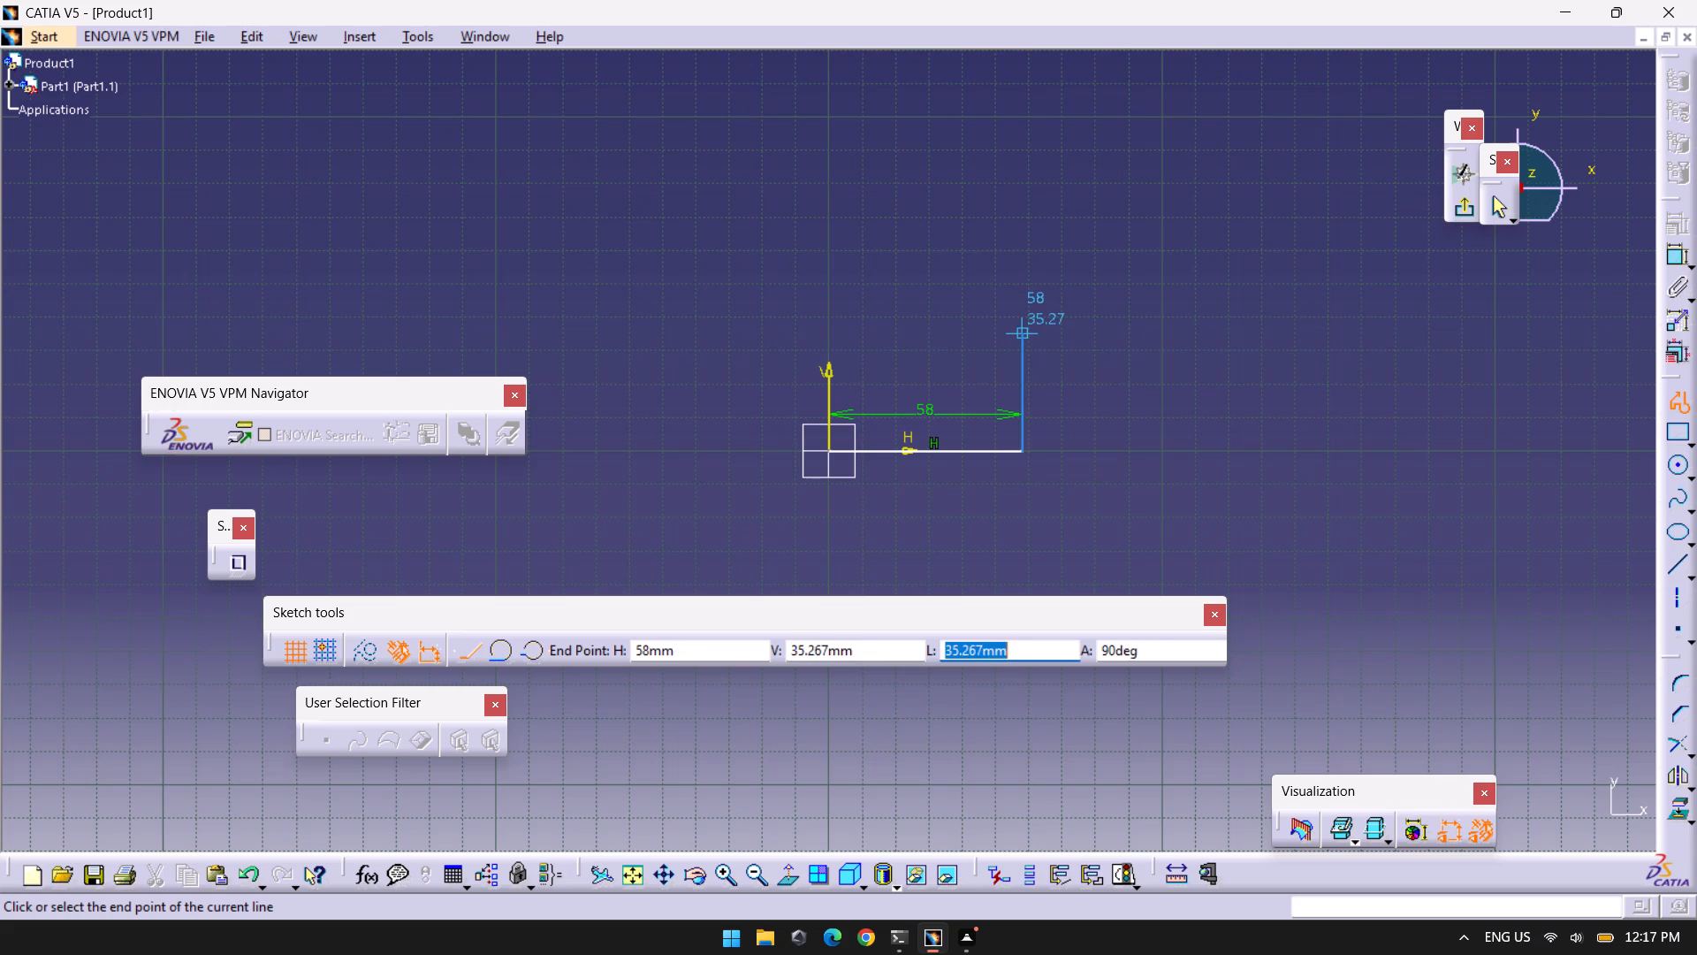
{"action": "type", "text": "22"}
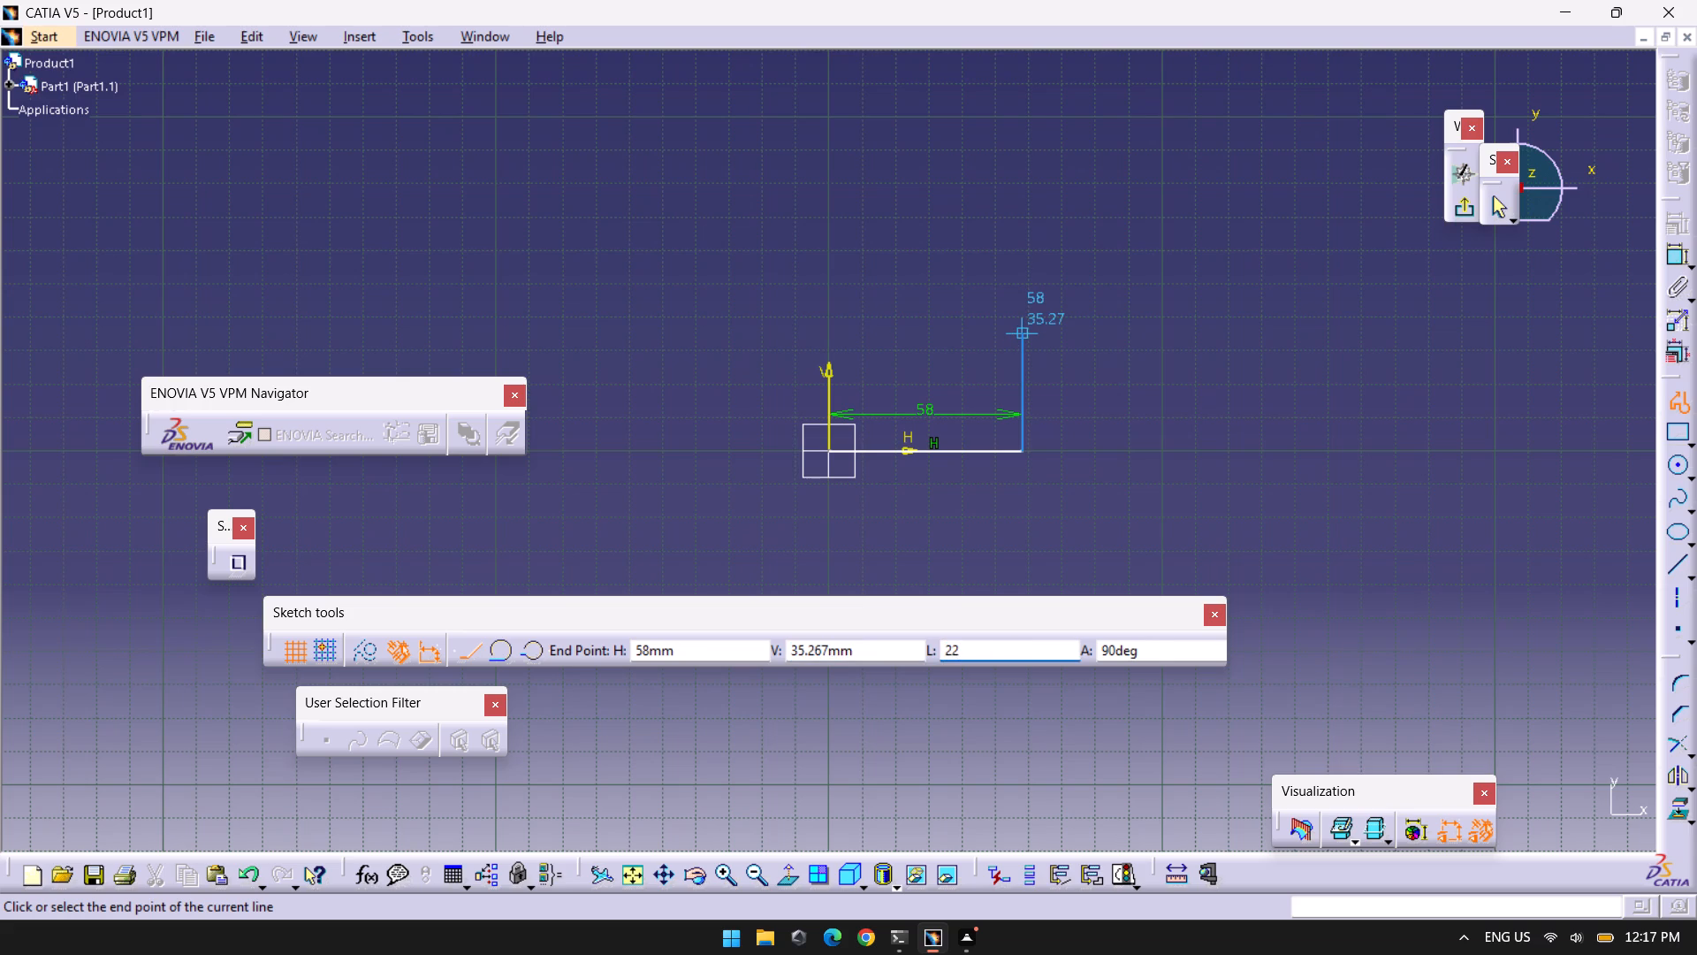
{"action": "key", "text": "Return"}
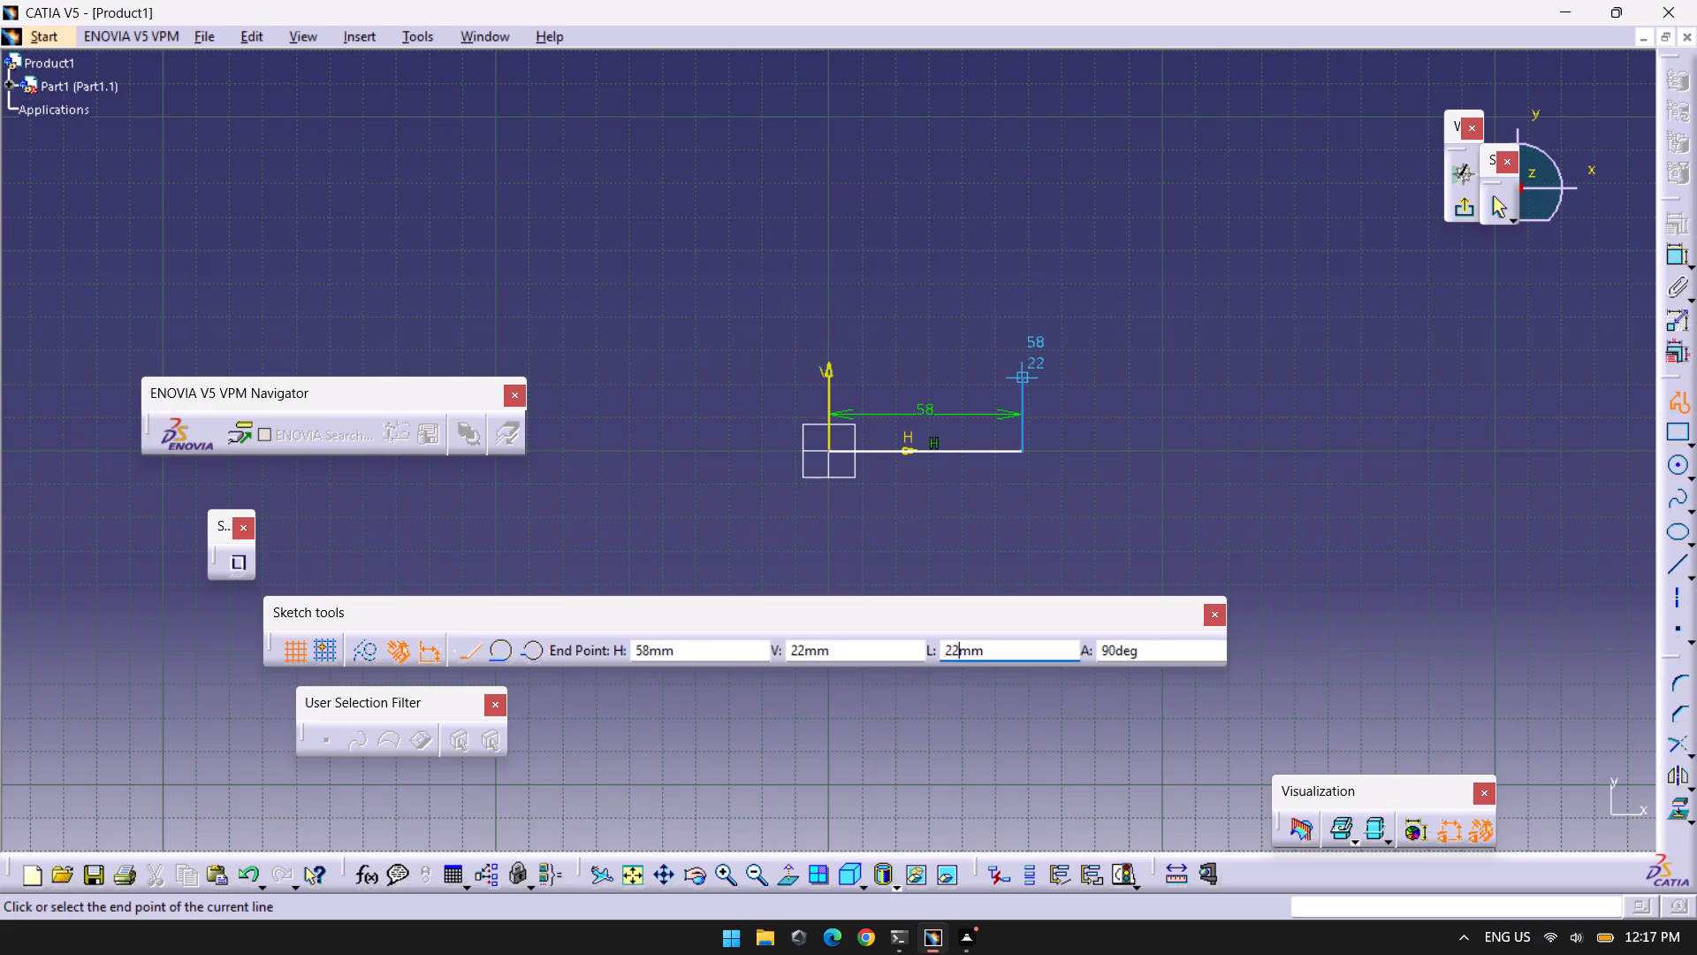
{"action": "left_click", "coordinate": [1021, 334]}
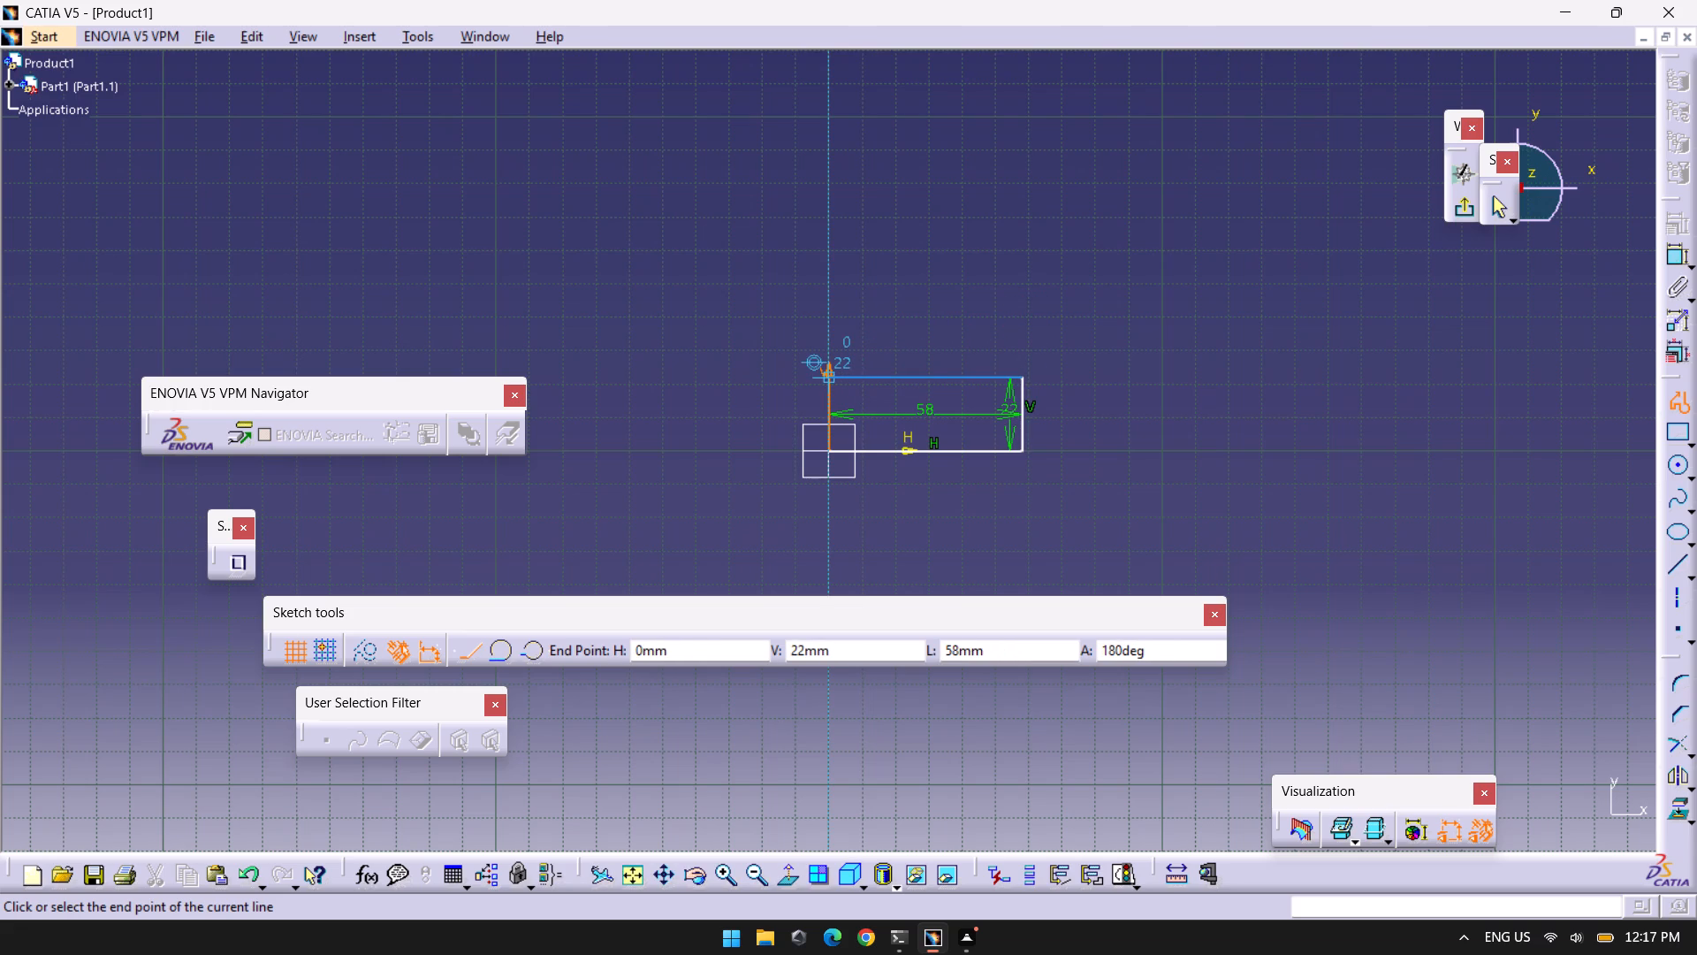
{"action": "left_click", "coordinate": [826, 377]}
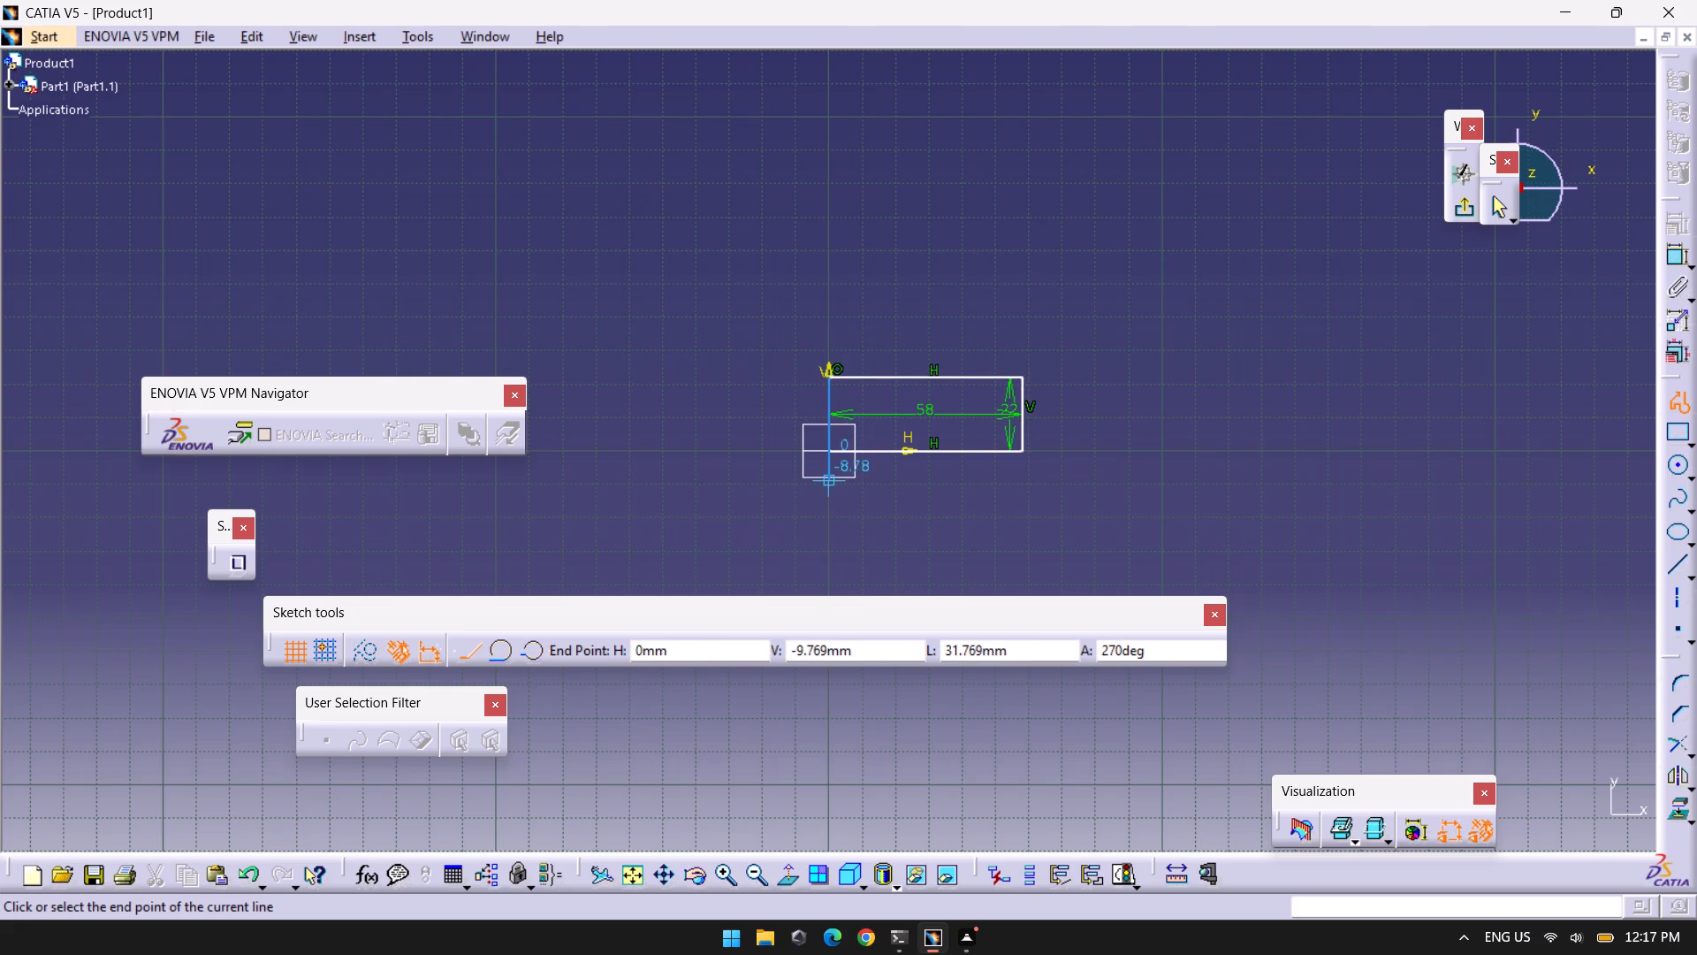
Extend the profile 44 mm straight down the V axis, add a 58 mm horizontal line in the positive H direction, and end it.
{"action": "key", "text": "Tab"}
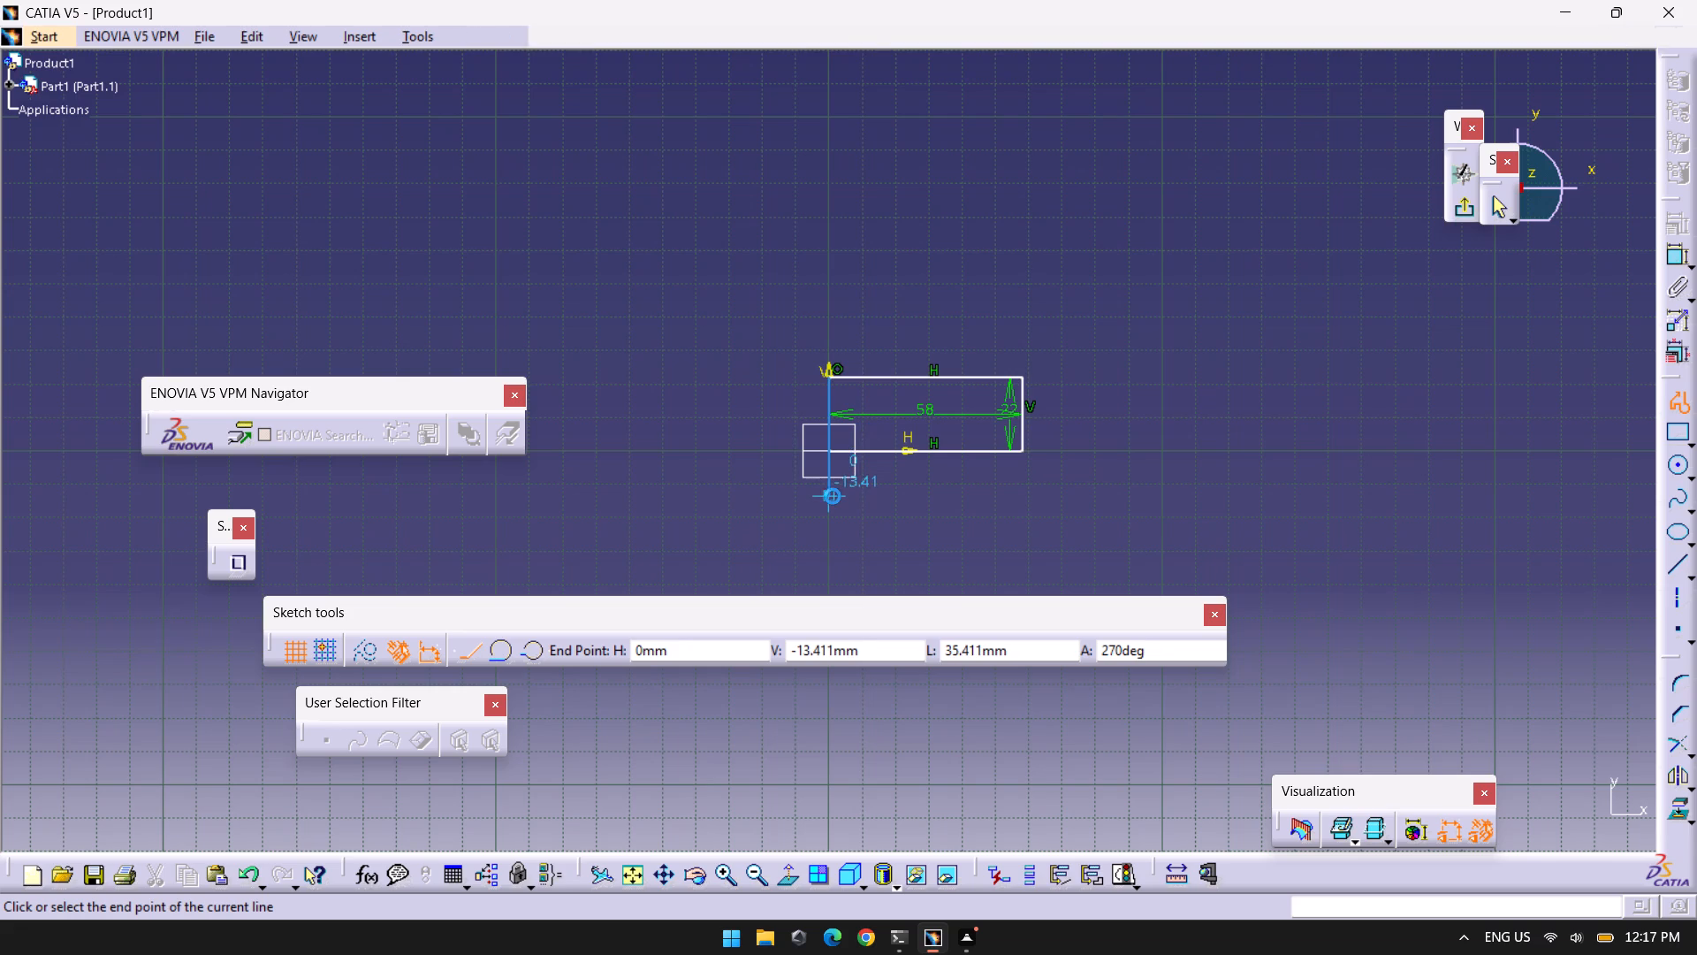
{"action": "key", "text": "Tab"}
{"action": "key", "text": "Tab"}
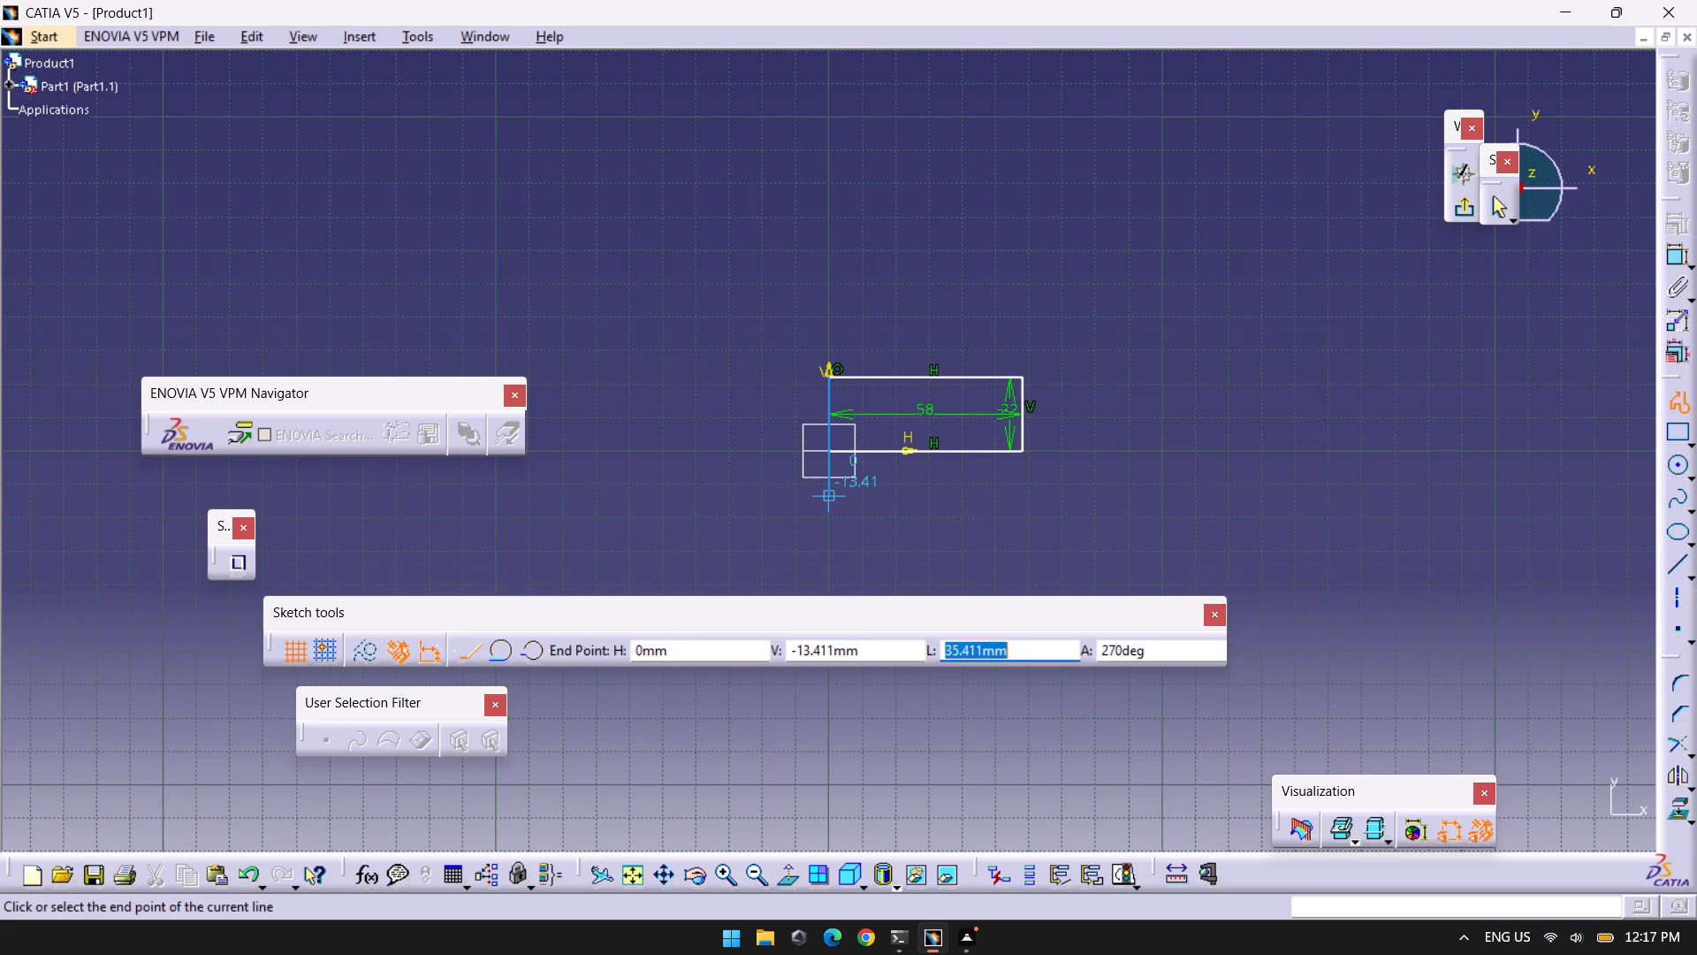
{"action": "type", "text": "44"}
{"action": "key", "text": "Return"}
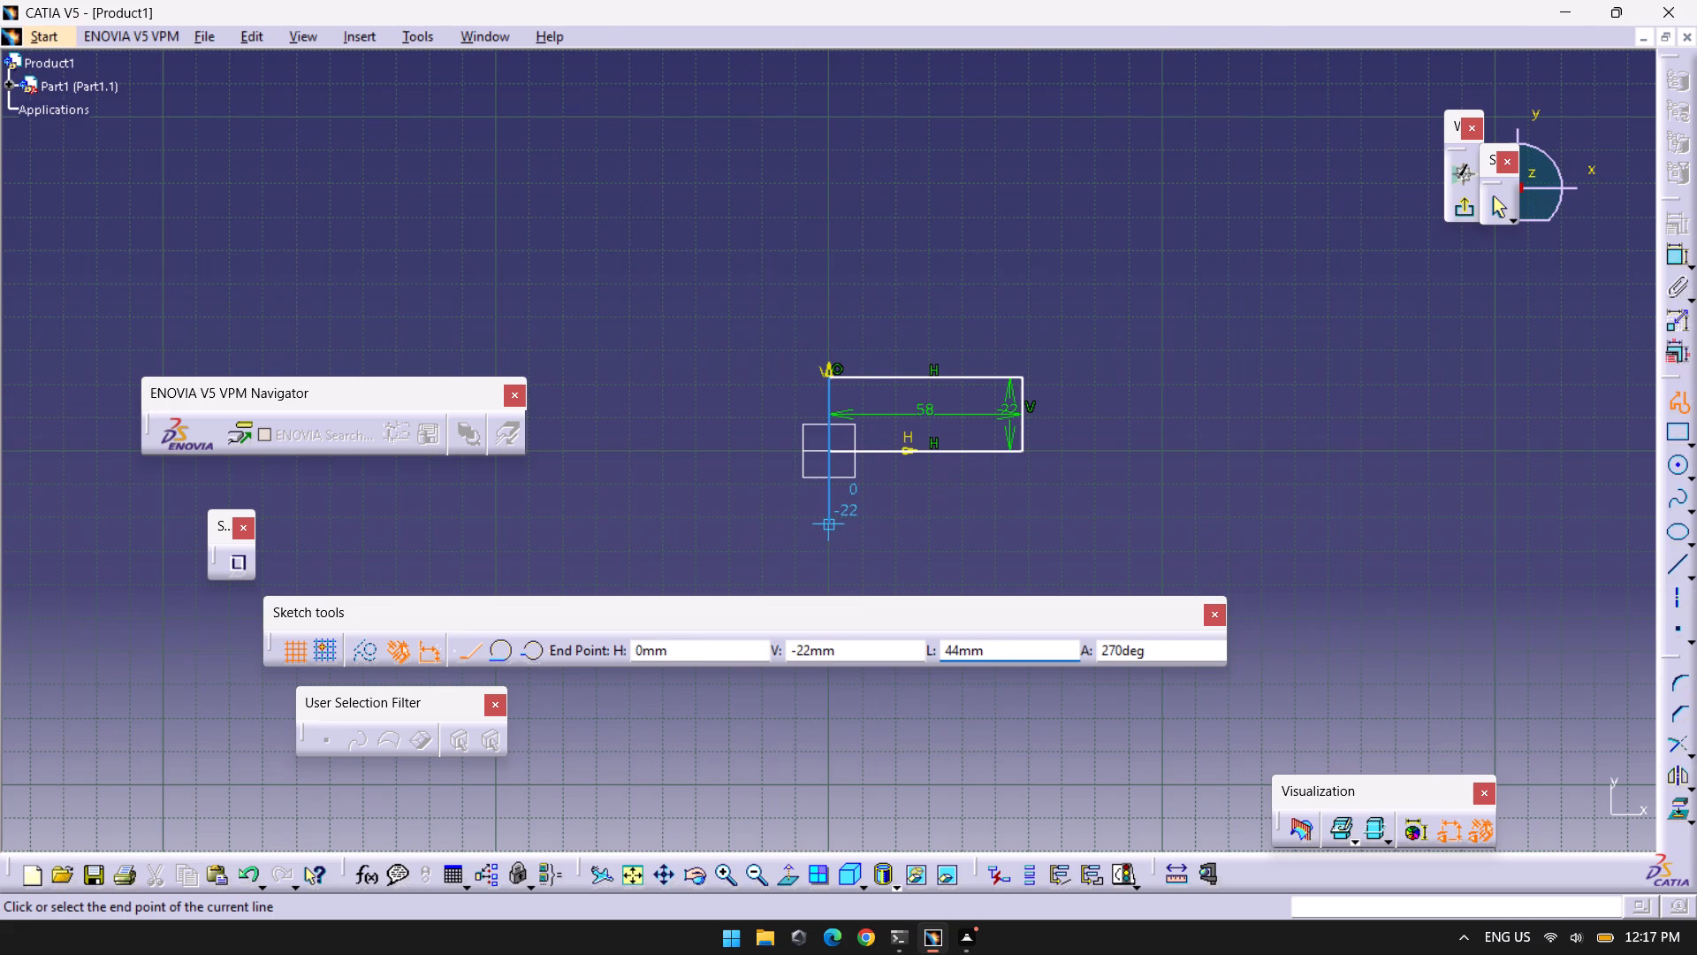
{"action": "left_click", "coordinate": [833, 535]}
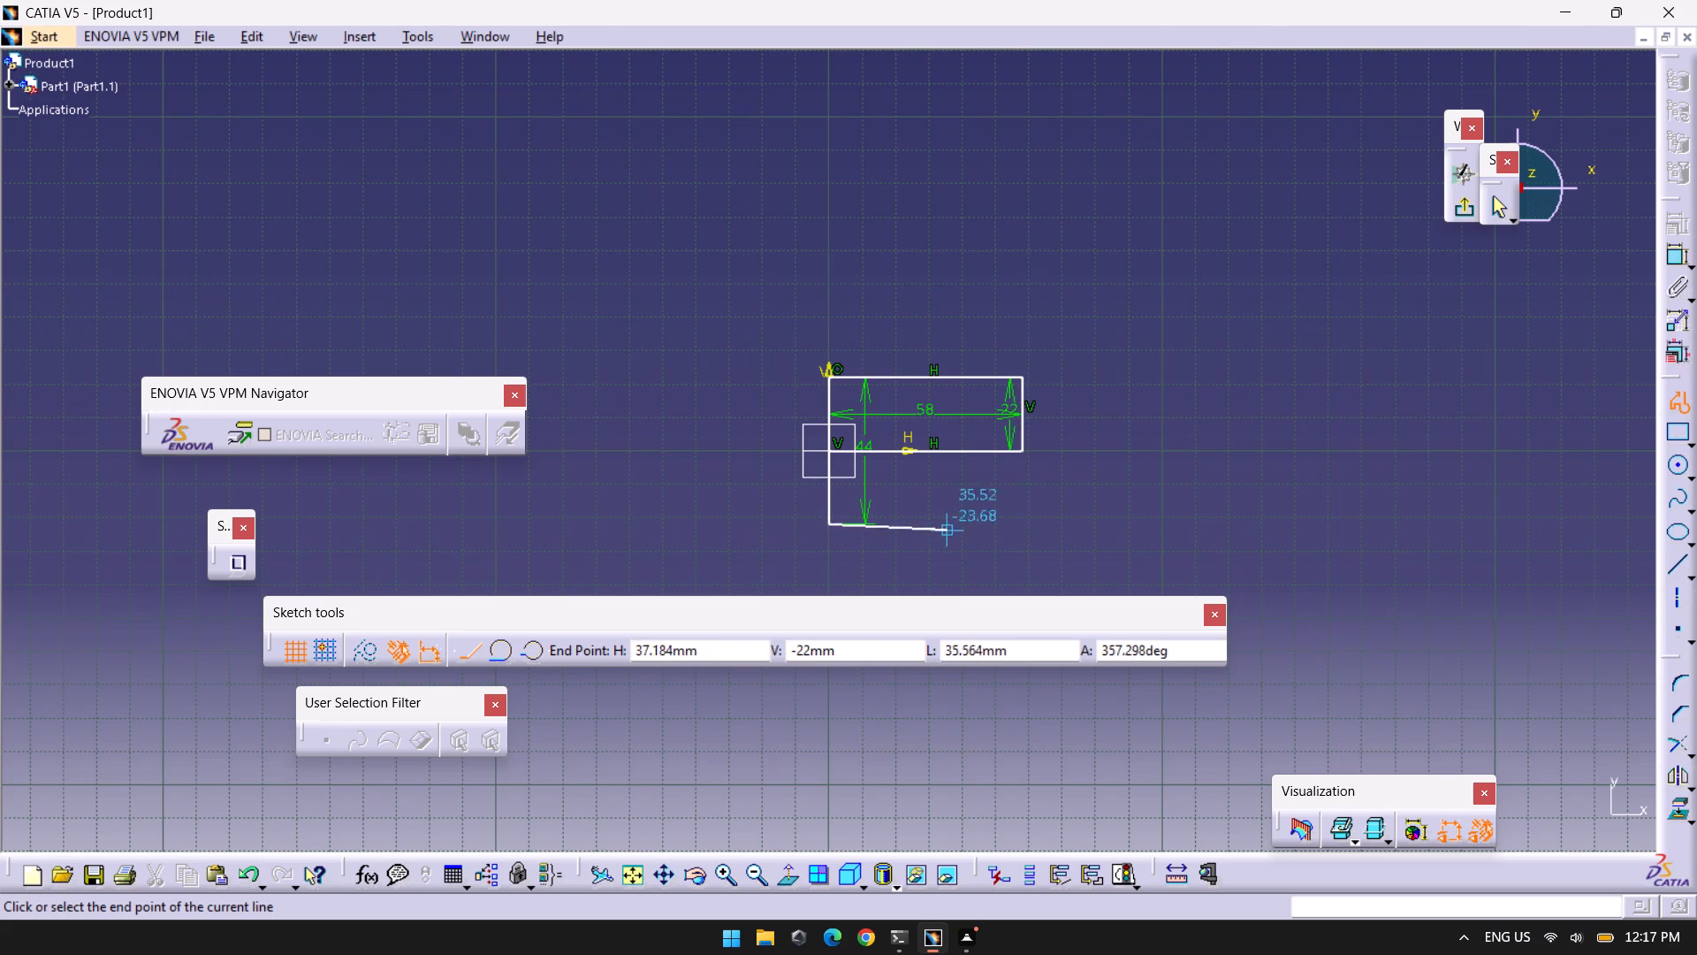
{"action": "left_click", "coordinate": [1022, 528]}
{"action": "key", "text": "Escape"}
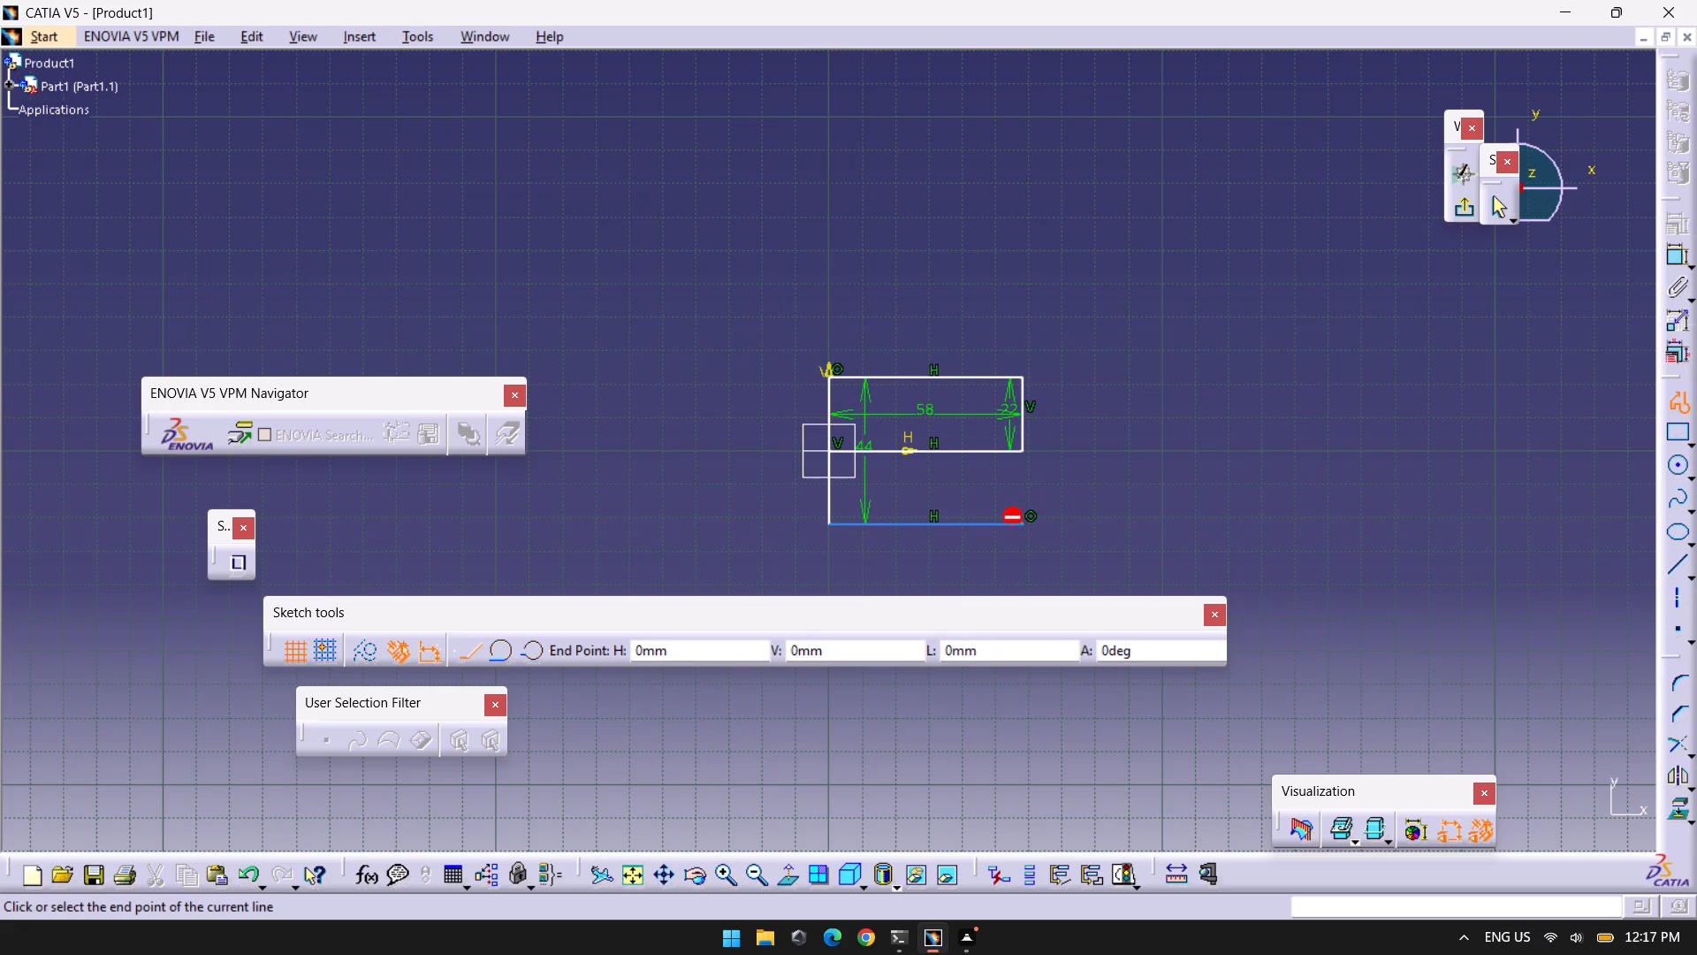
{"action": "key", "text": "Escape"}
{"action": "key", "text": "Escape"}
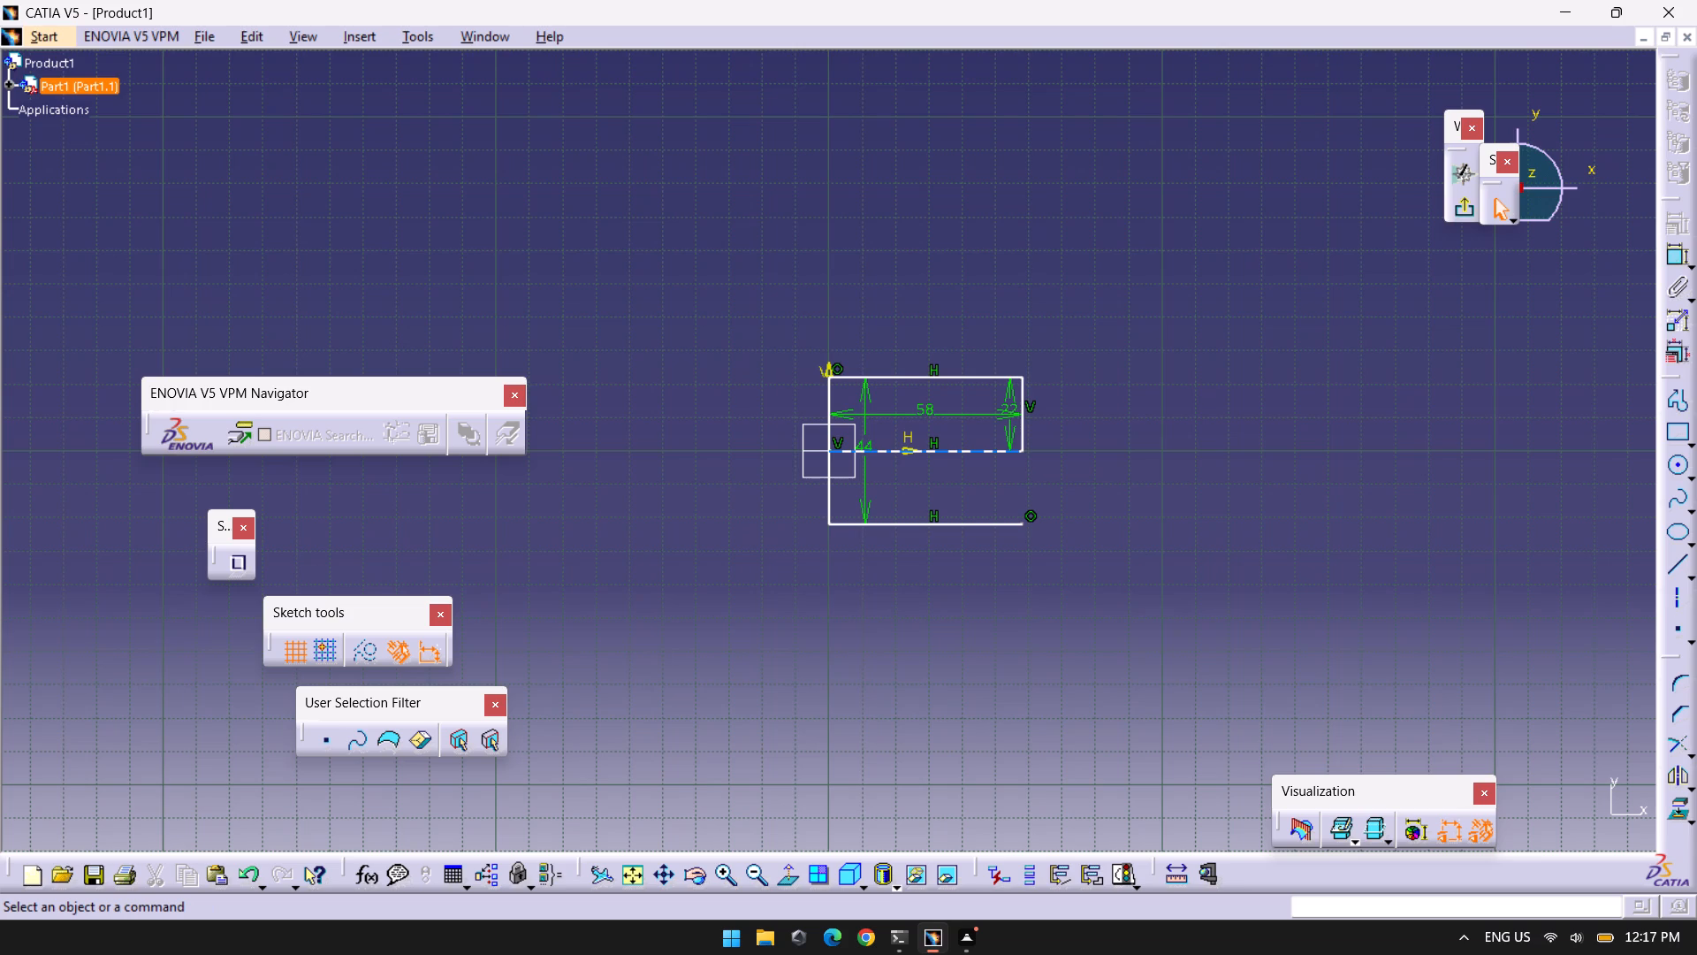
Delete the 58 mm profile line lying on the H axis.
{"action": "left_click", "coordinate": [970, 450]}
{"action": "key", "text": "Delete"}
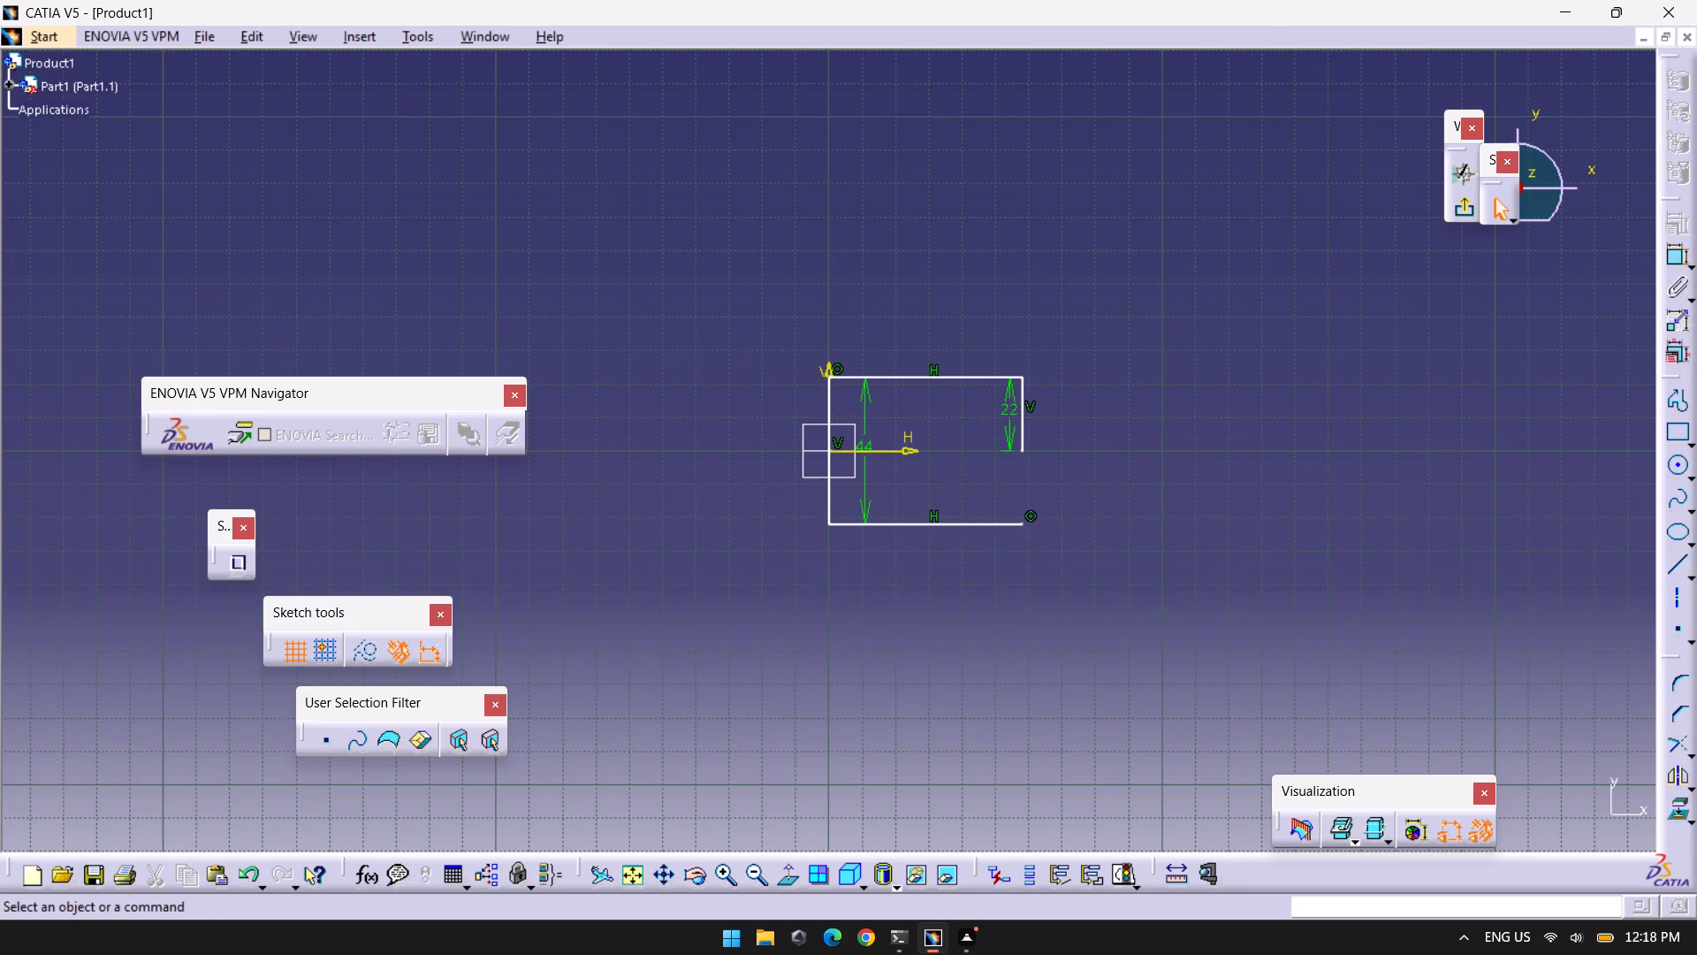
Draw a 22 mm radius circle centred on the free end of the 22 mm vertical line, meeting the upper horizontal line.
{"action": "left_click", "coordinate": [1678, 460]}
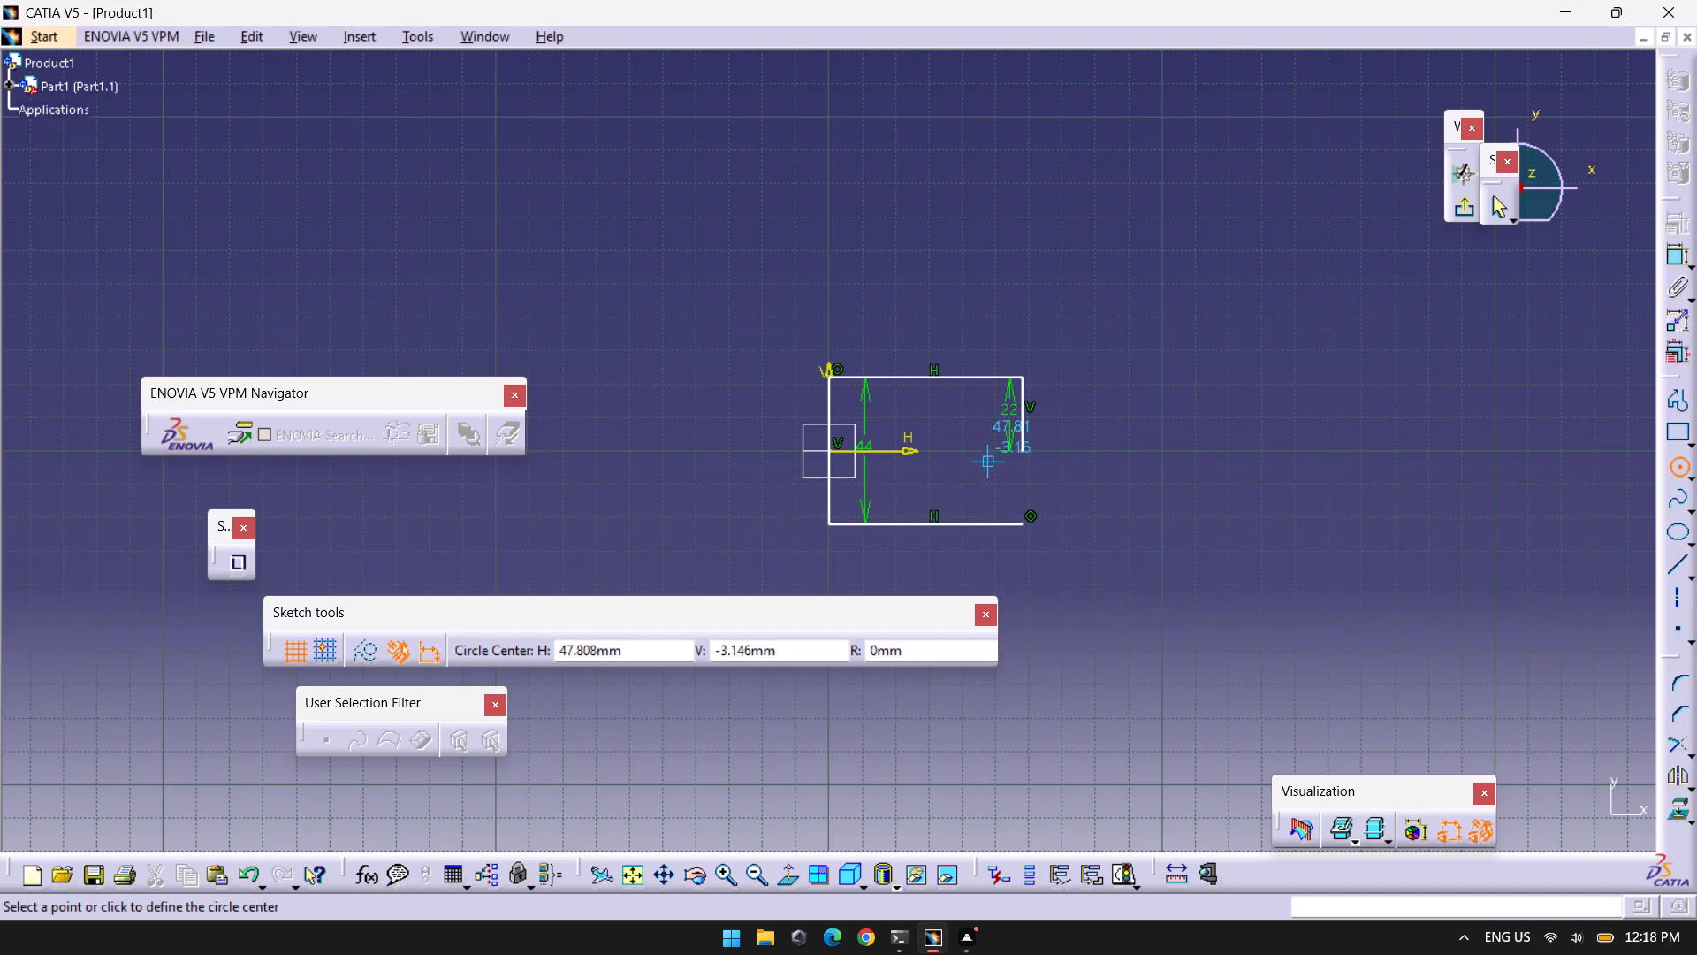
{"action": "left_click", "coordinate": [1028, 453]}
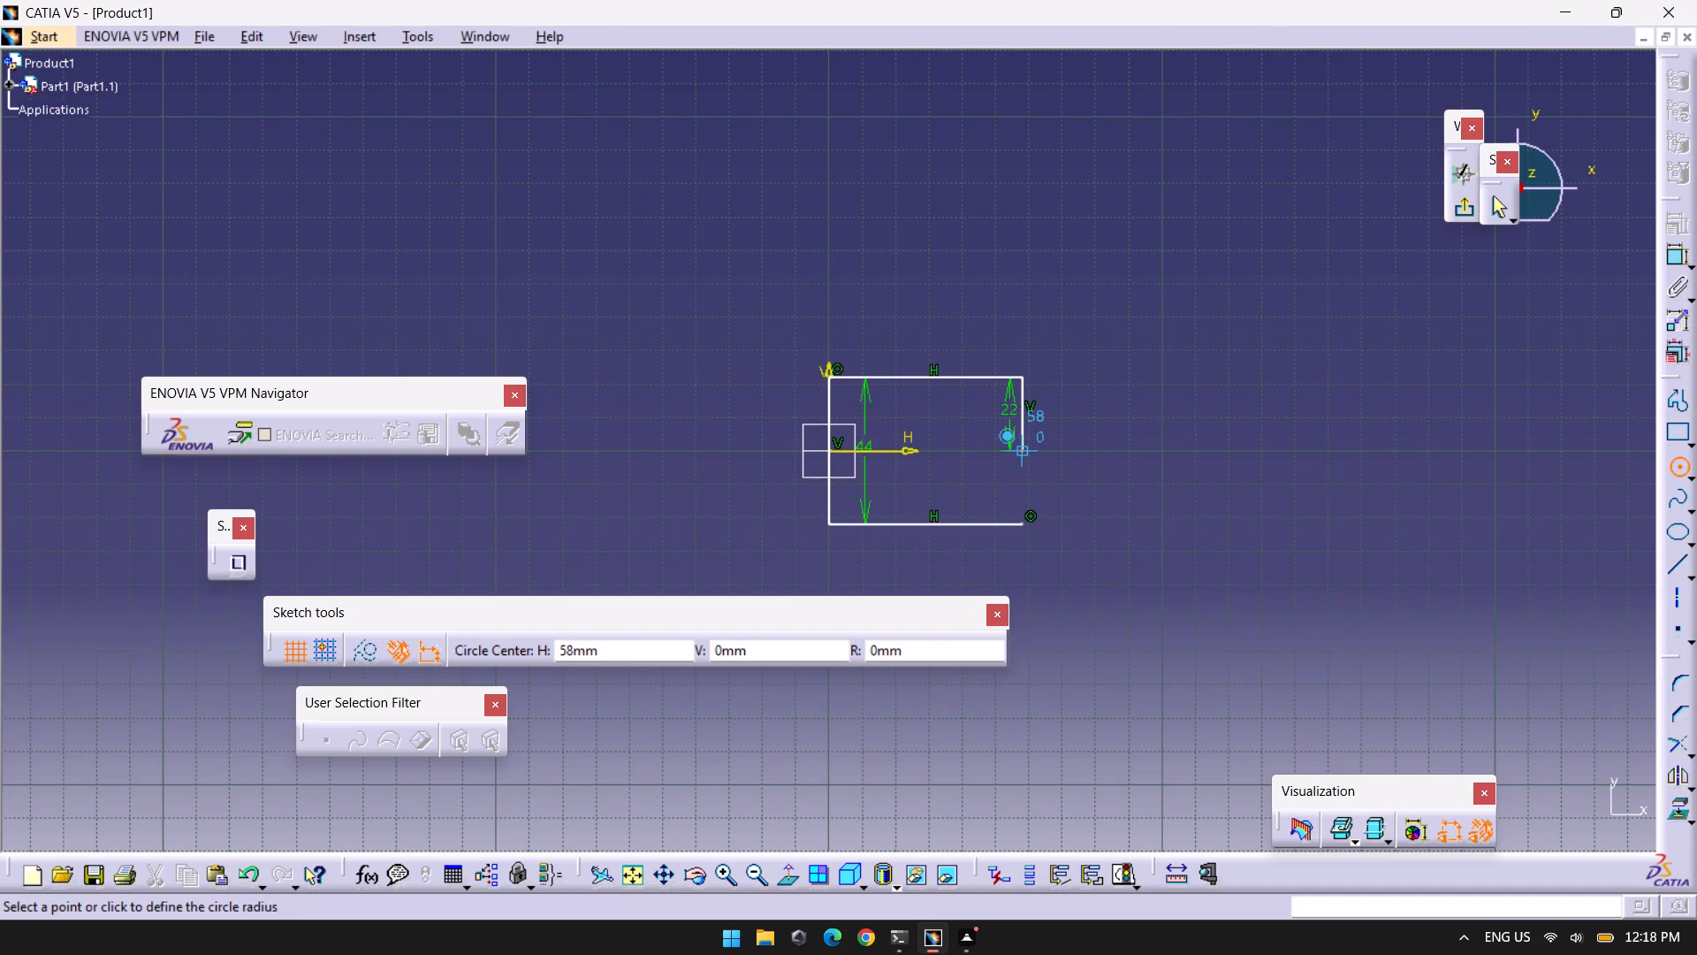
{"action": "left_click", "coordinate": [1016, 370]}
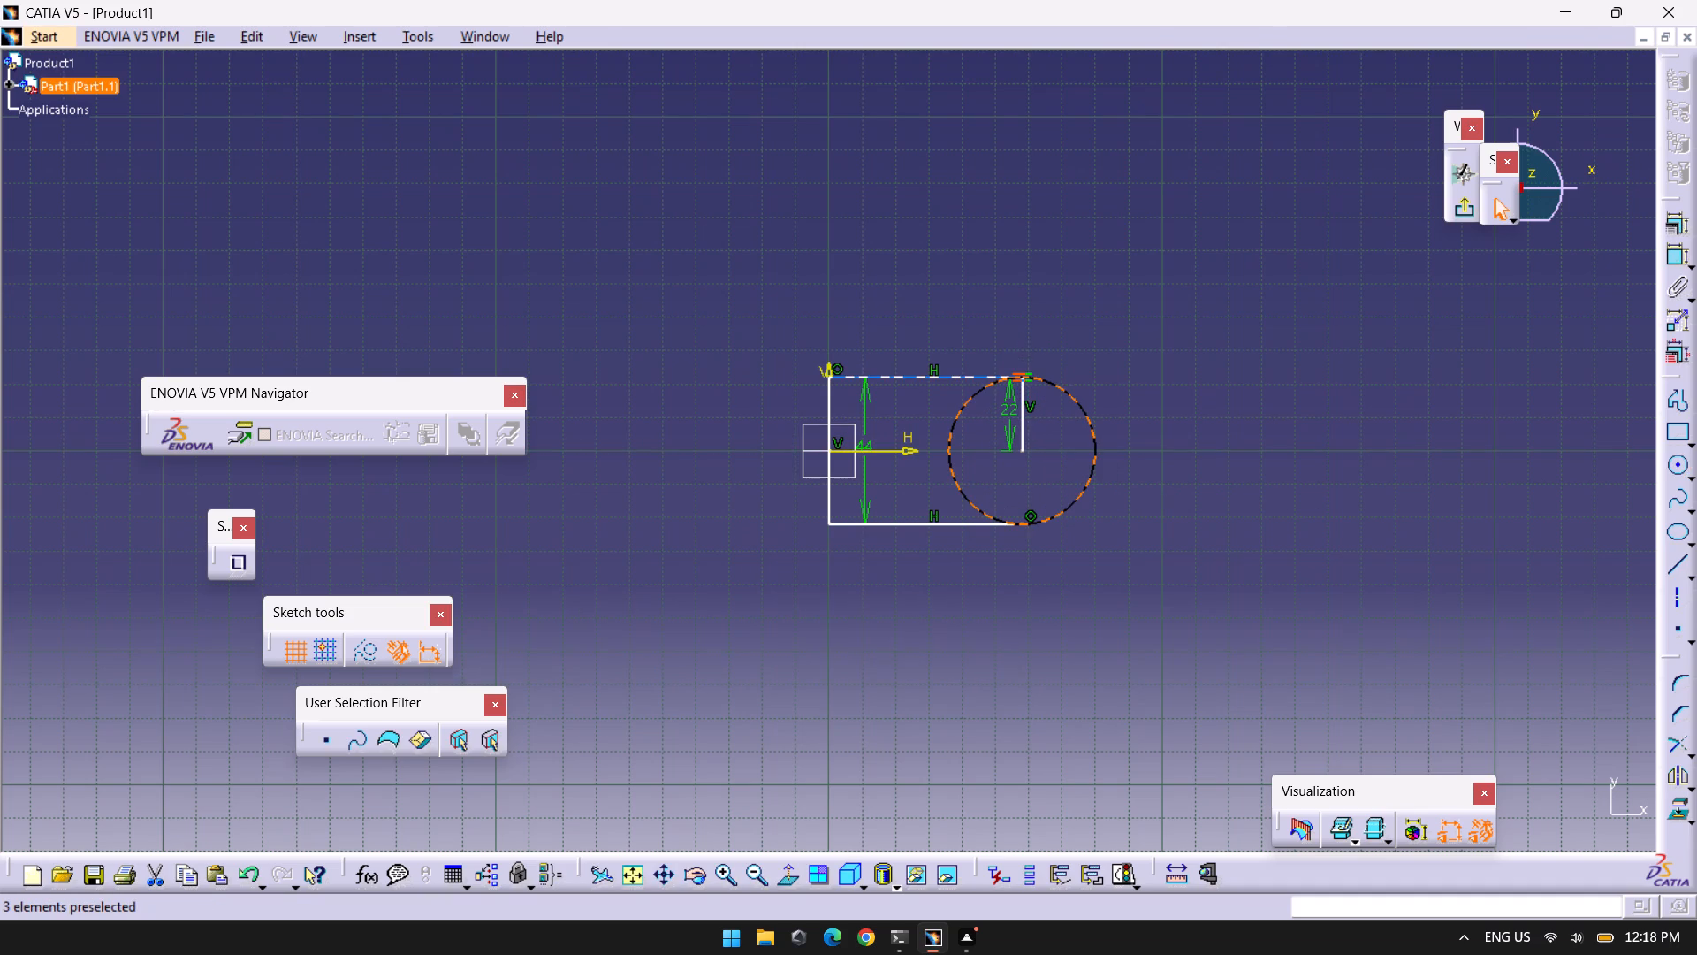
{"action": "key", "text": "Escape"}
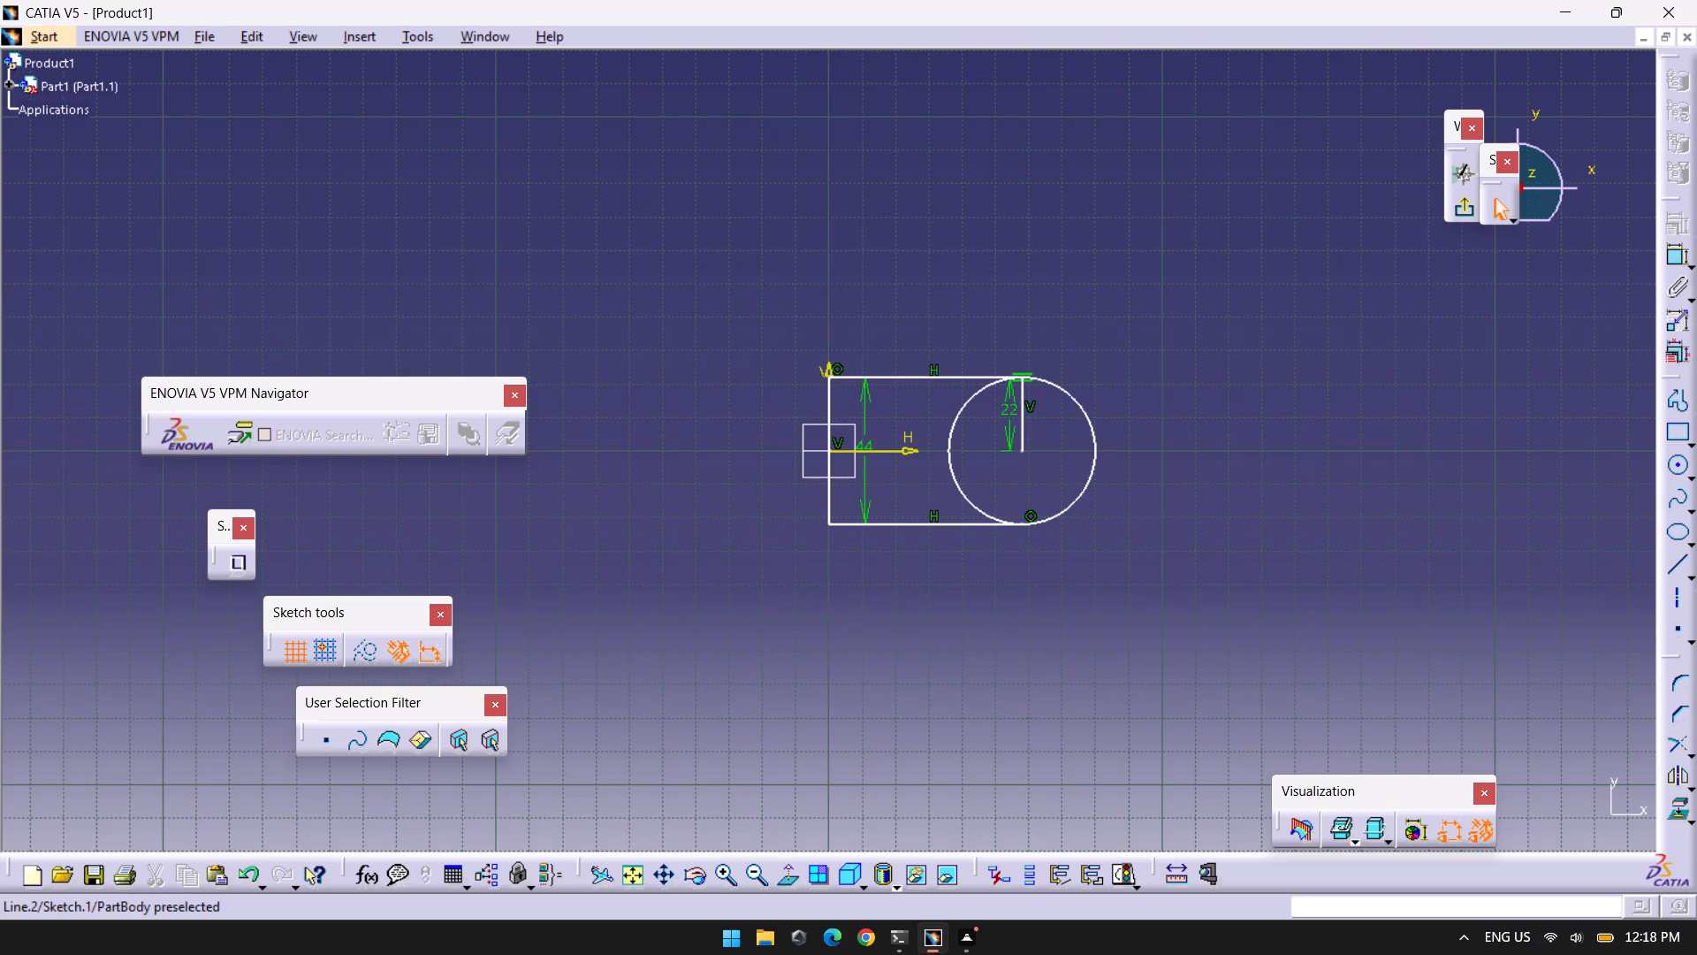
Delete the 22 mm vertical line inside the circle.
{"action": "left_click", "coordinate": [1025, 421]}
{"action": "key", "text": "Delete"}
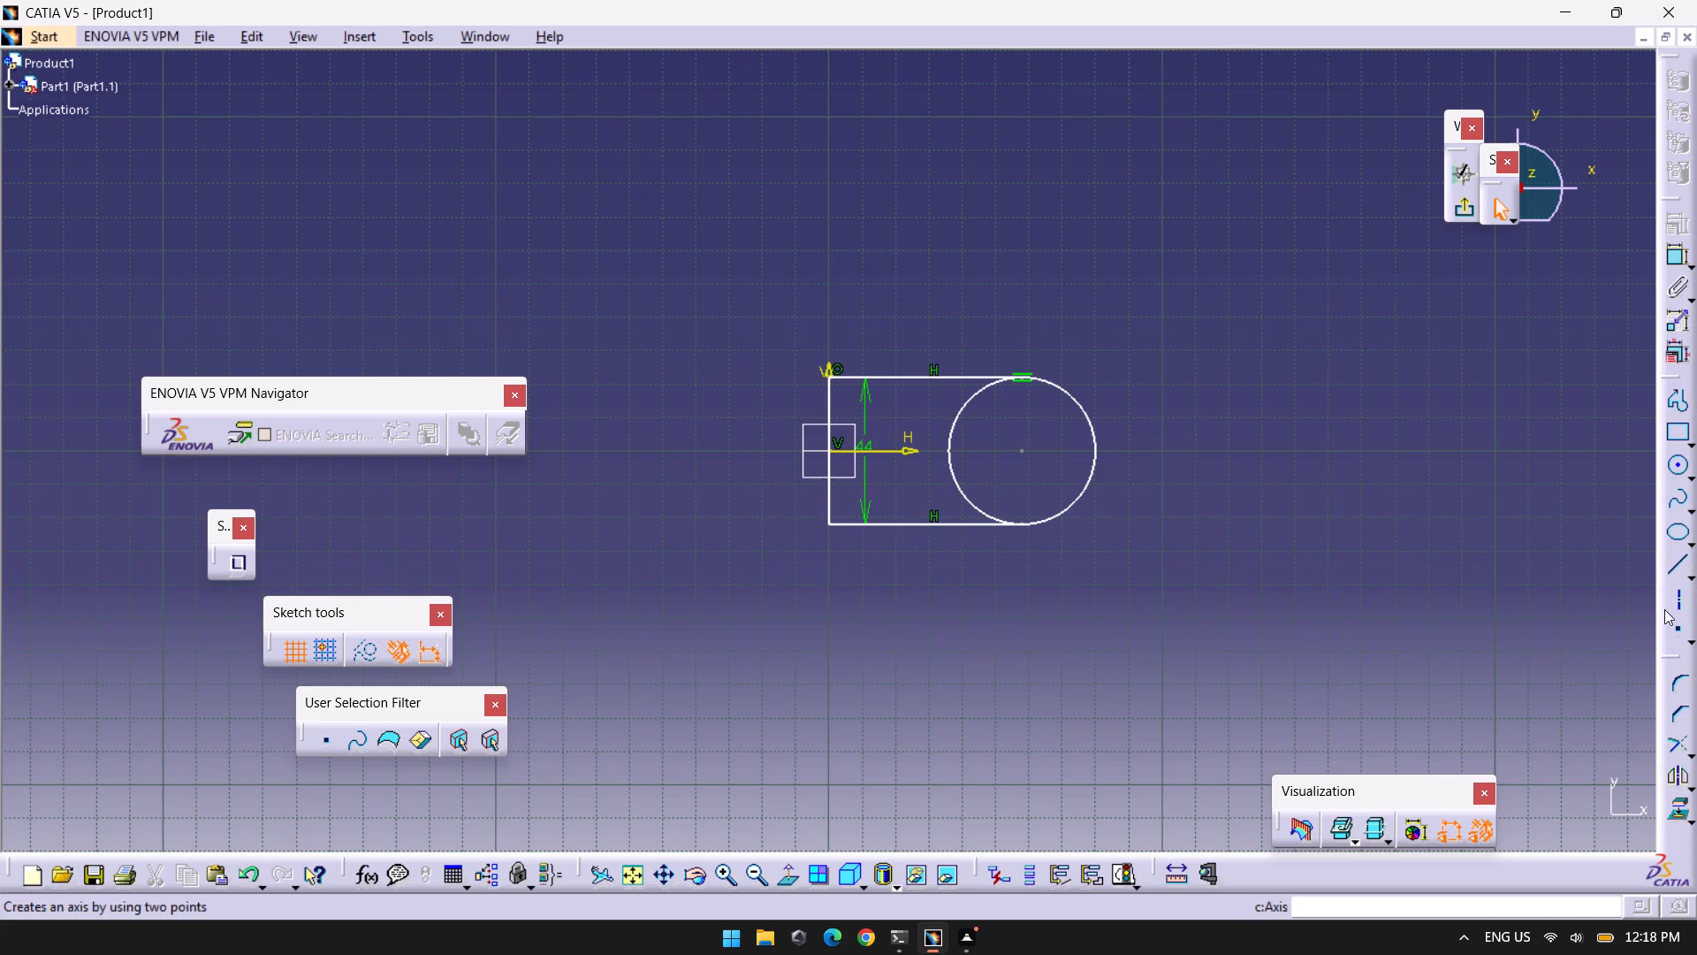
Quick-trim the inner half of the circle, leaving a rounded end joining the two horizontal lines.
{"action": "left_click", "coordinate": [1688, 753]}
{"action": "left_click", "coordinate": [1609, 778]}
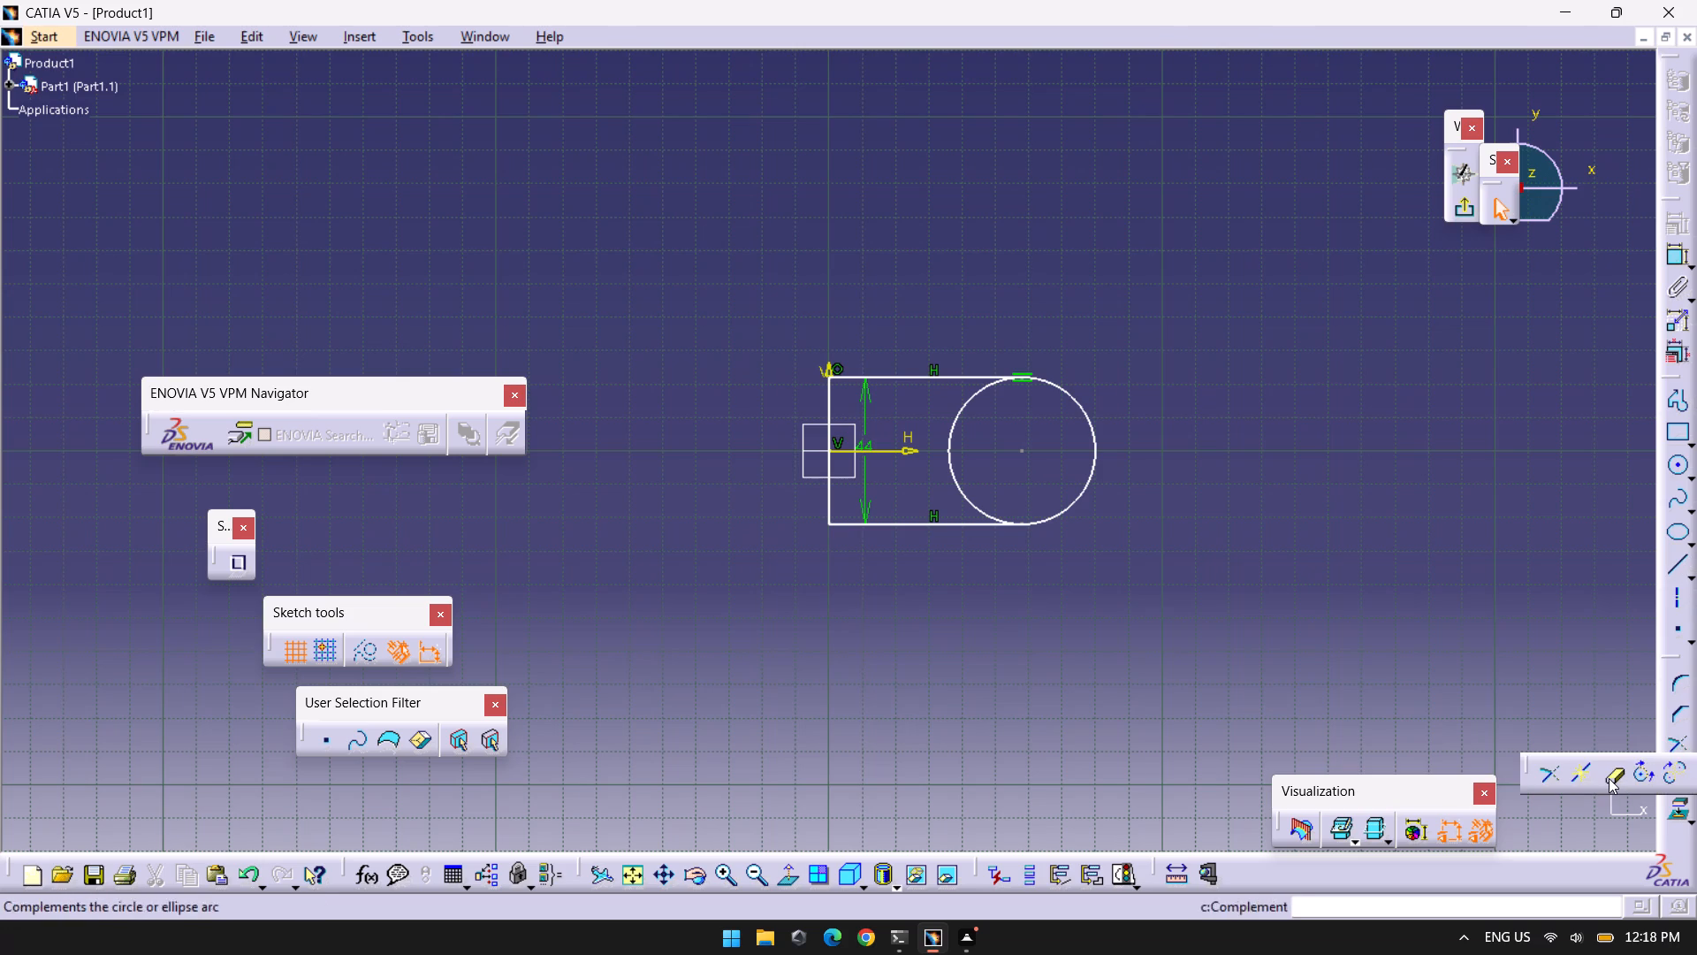
{"action": "left_click", "coordinate": [952, 483]}
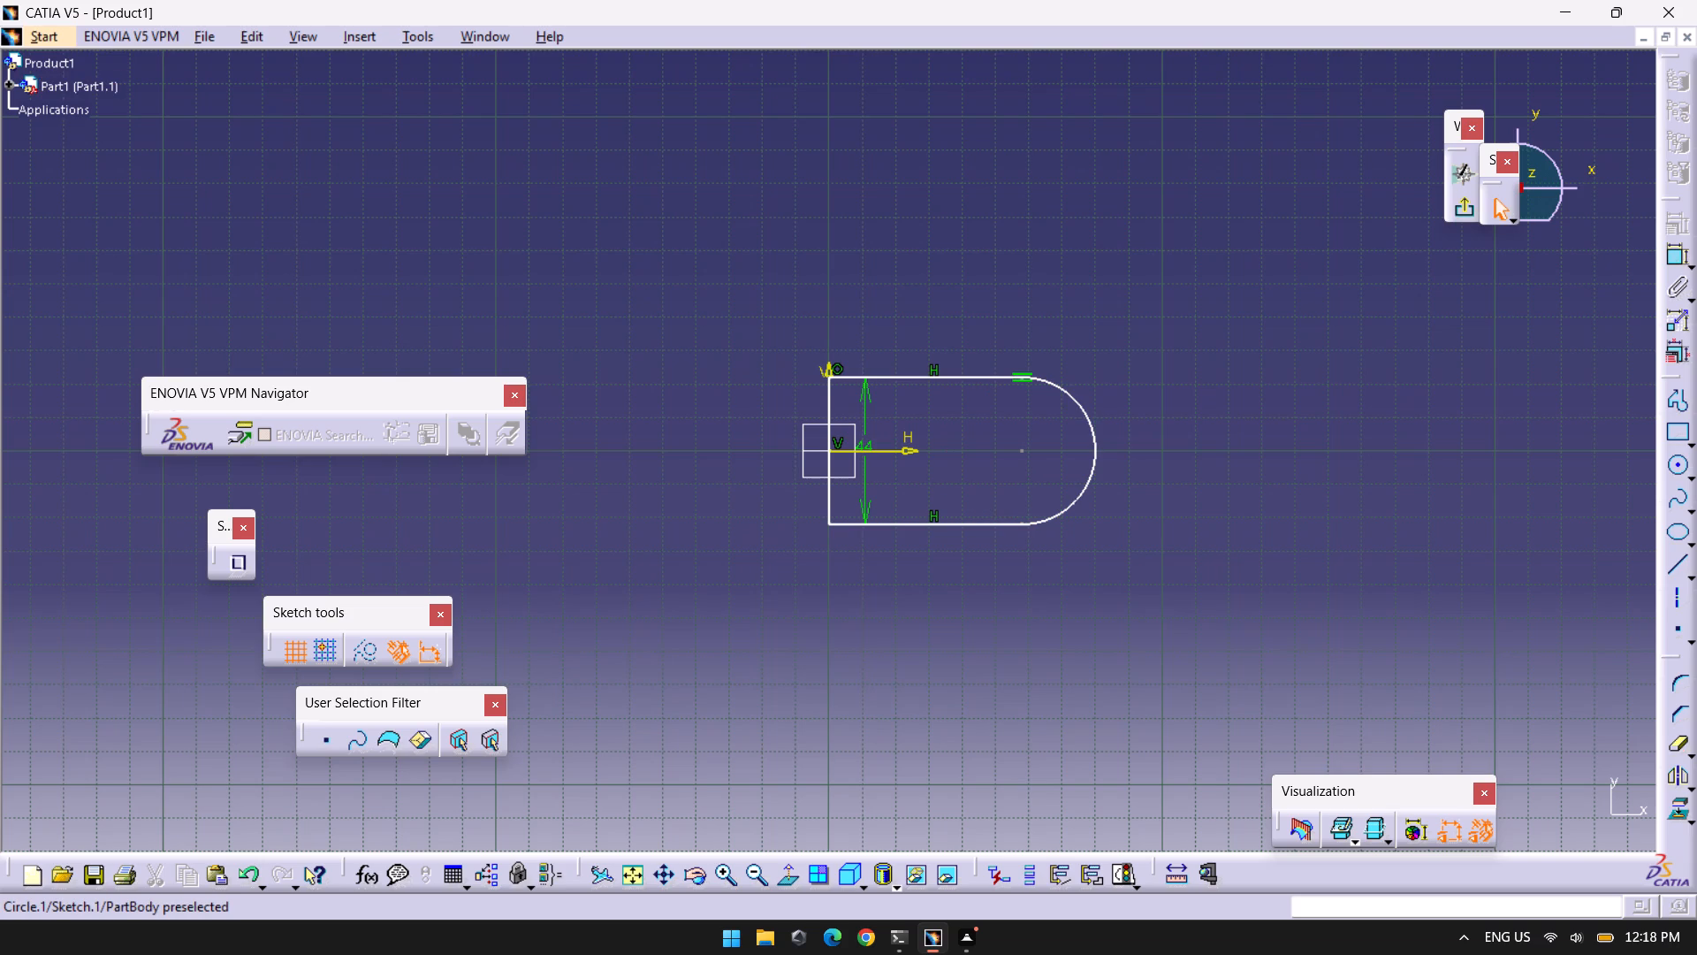
Draw a 25 mm horizontal line along the H axis from the end arc's centre back toward the origin.
{"action": "left_click", "coordinate": [1676, 558]}
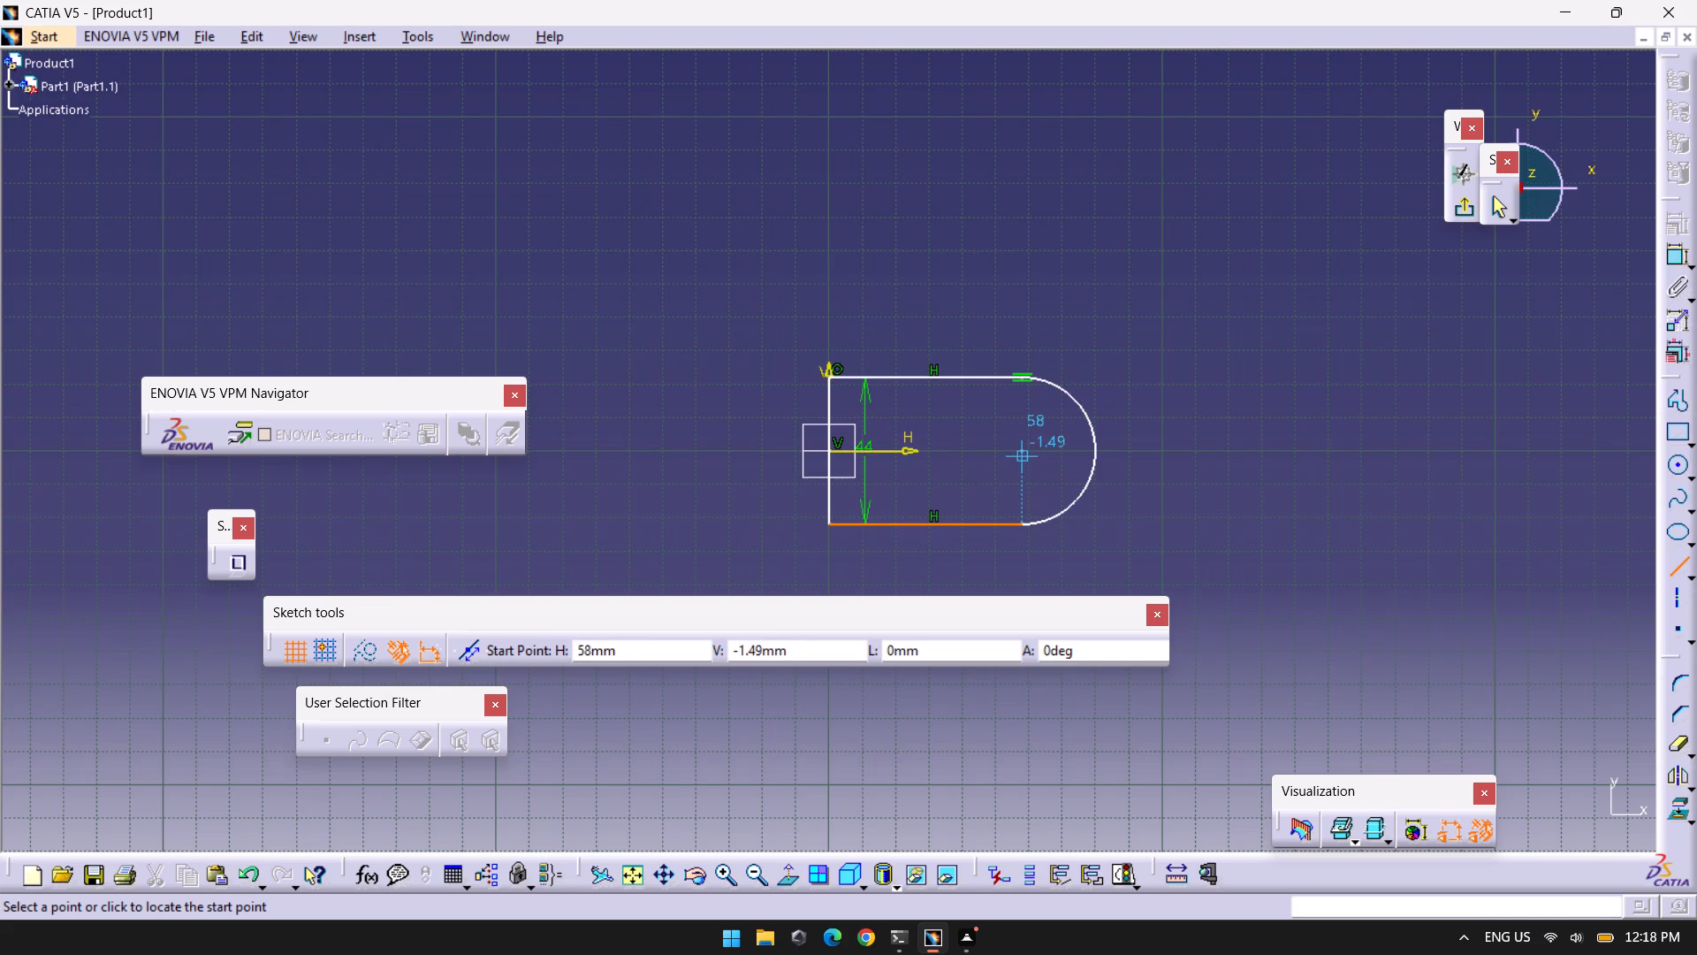
{"action": "left_click", "coordinate": [1024, 446]}
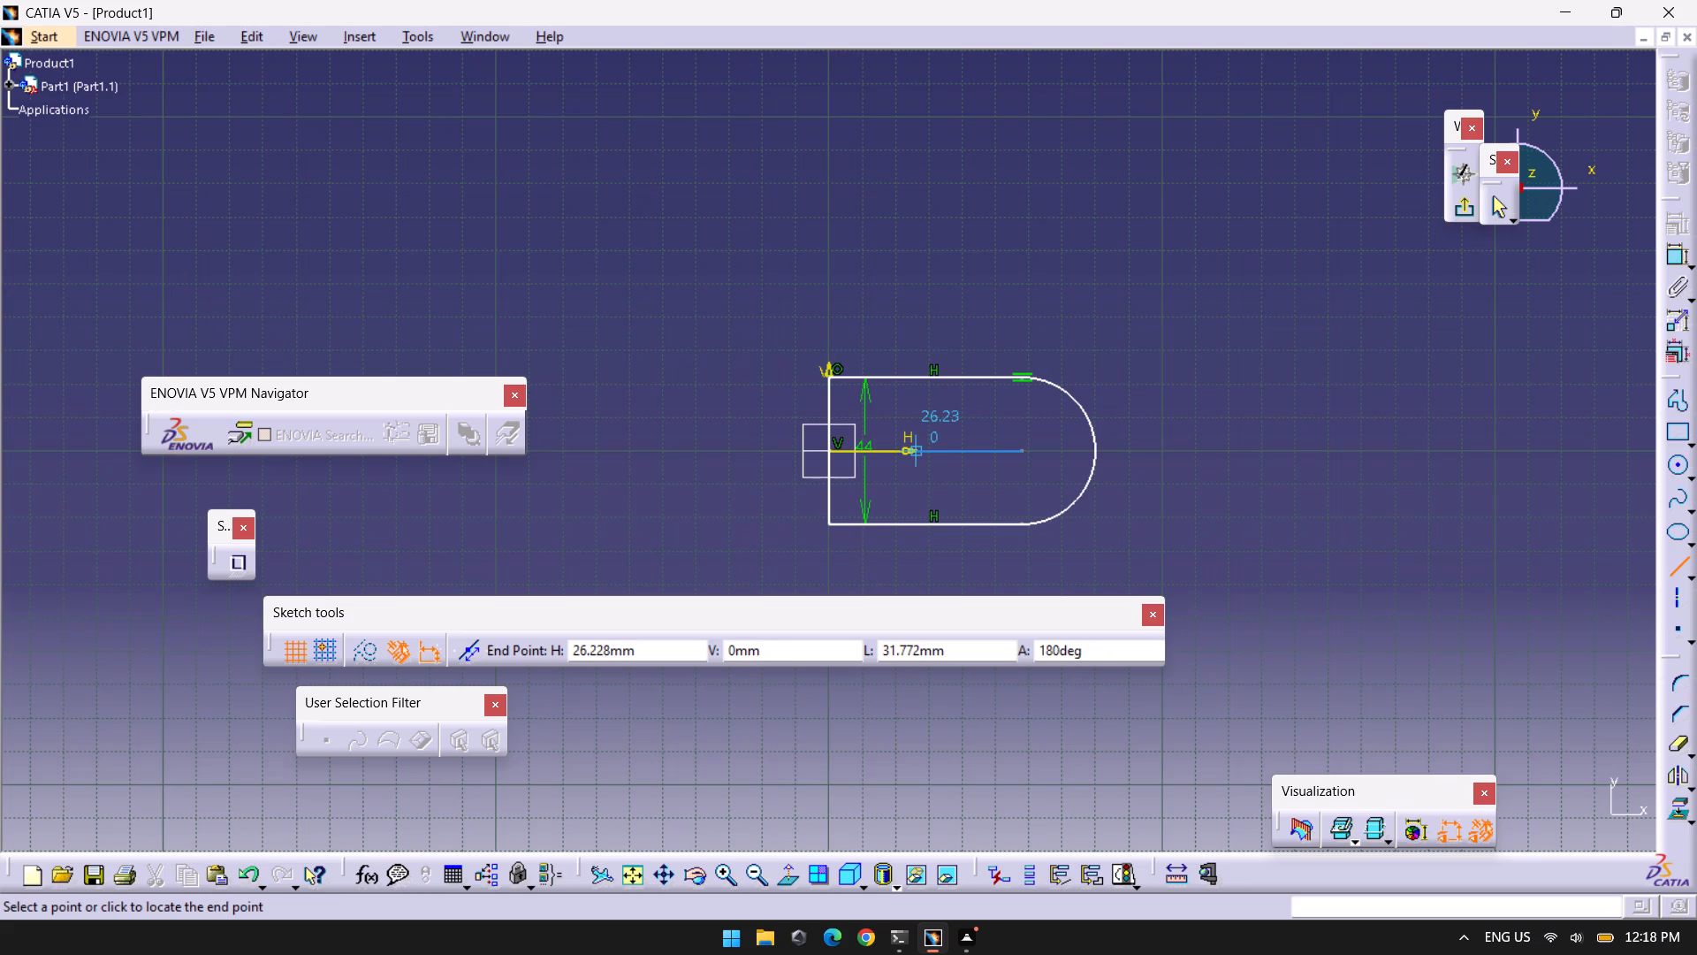
{"action": "key", "text": "Tab"}
{"action": "key", "text": "Tab"}
{"action": "key", "text": "Tab"}
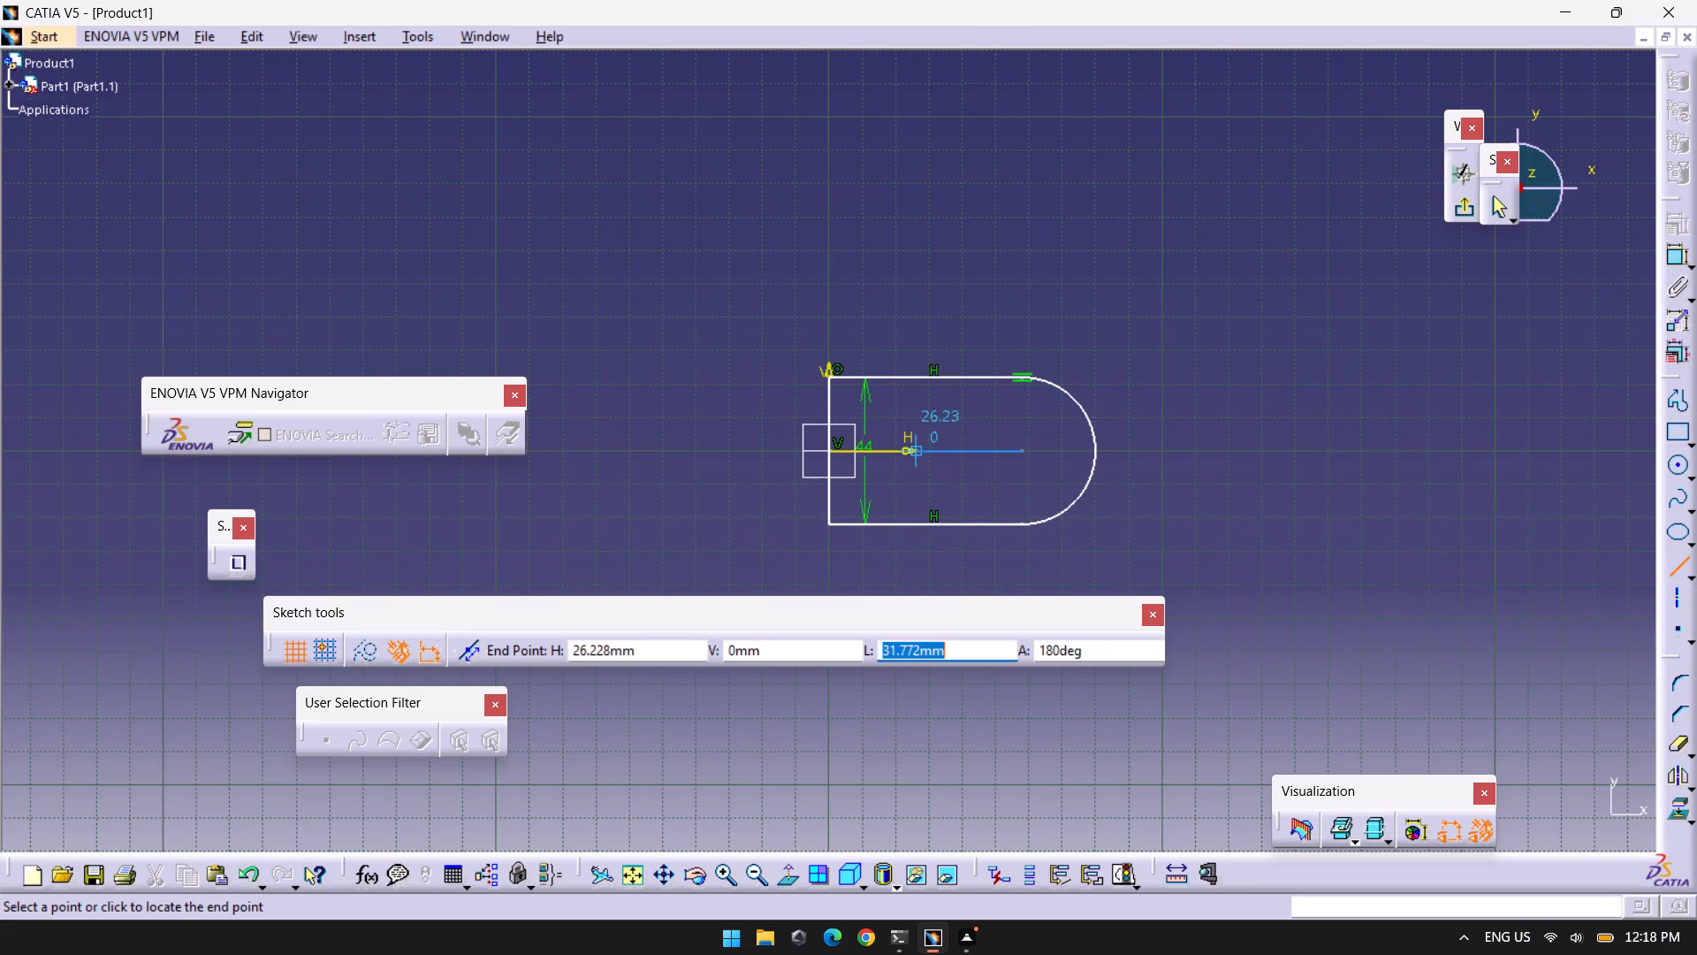
{"action": "type", "text": "25"}
{"action": "key", "text": "Return"}
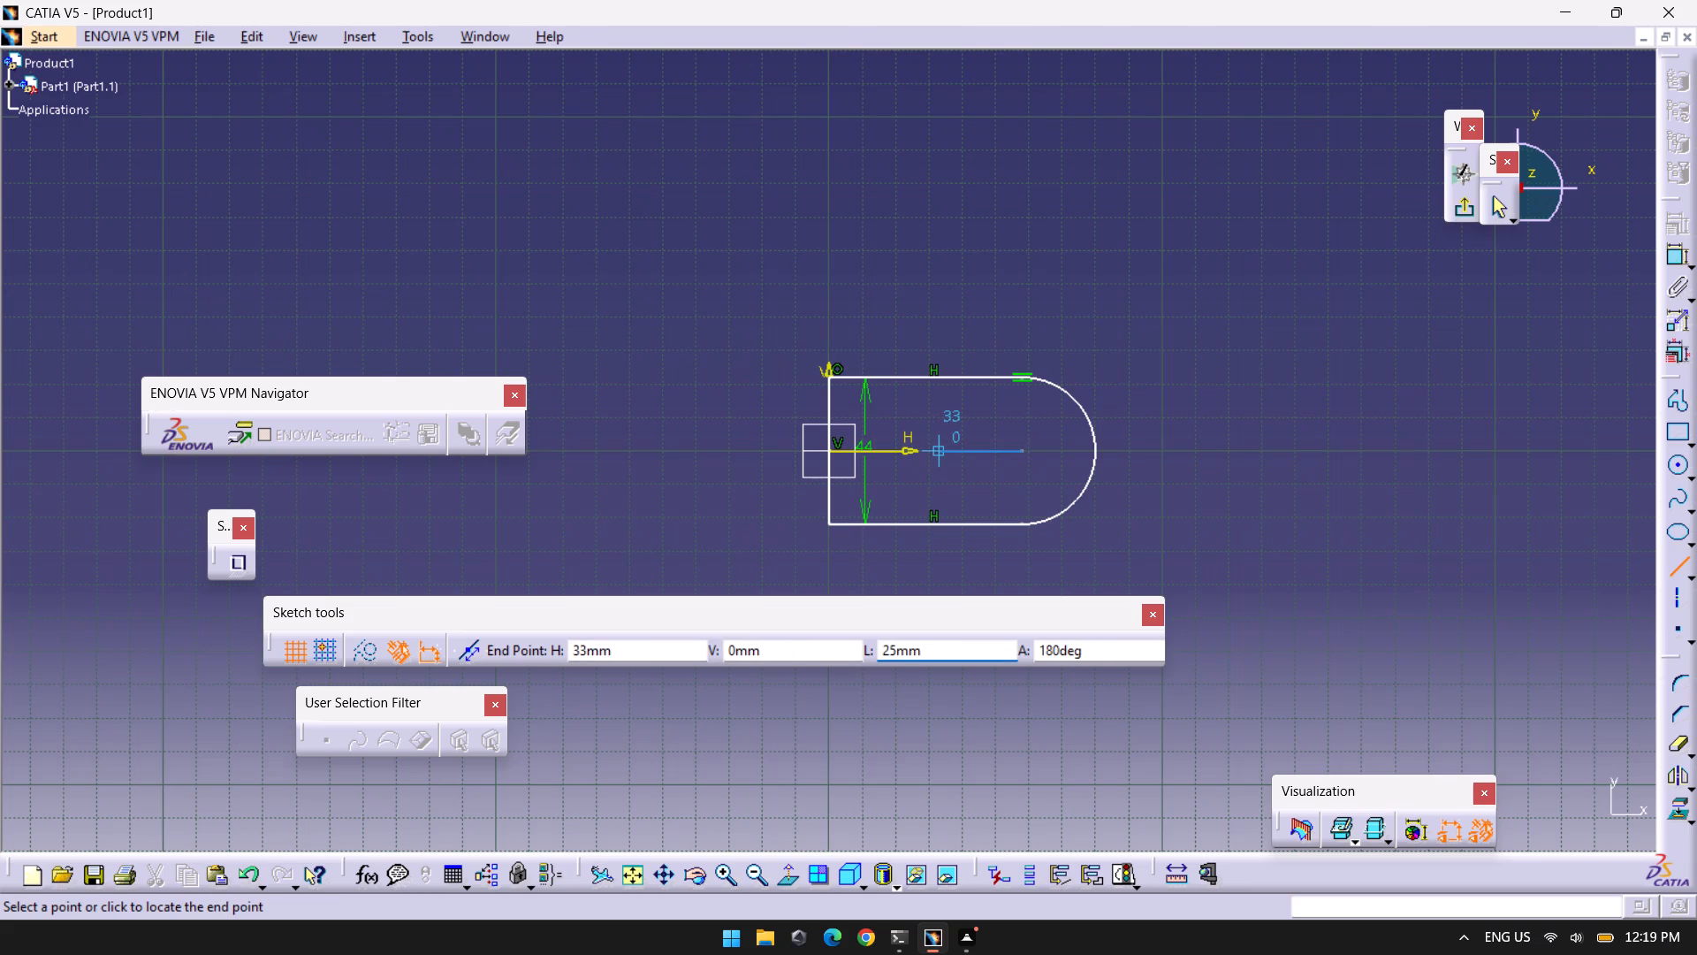
{"action": "left_click", "coordinate": [933, 451]}
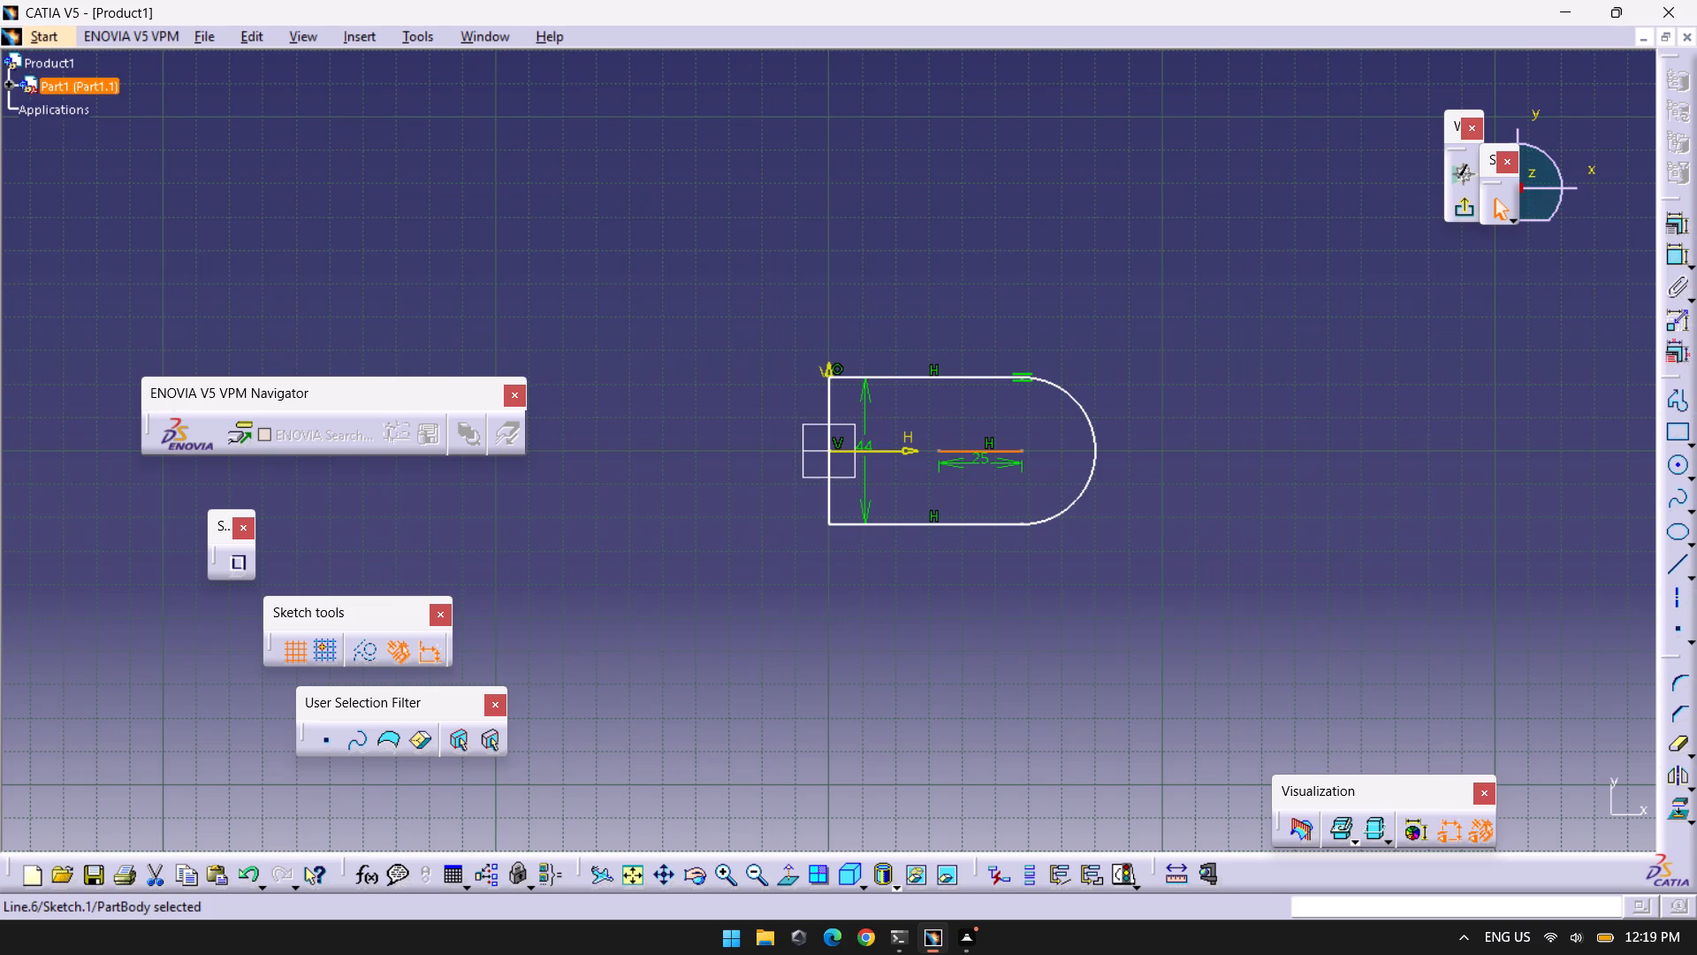
Draw a 6 mm radius circle centred on the end arc's centre.
{"action": "left_click", "coordinate": [1677, 470]}
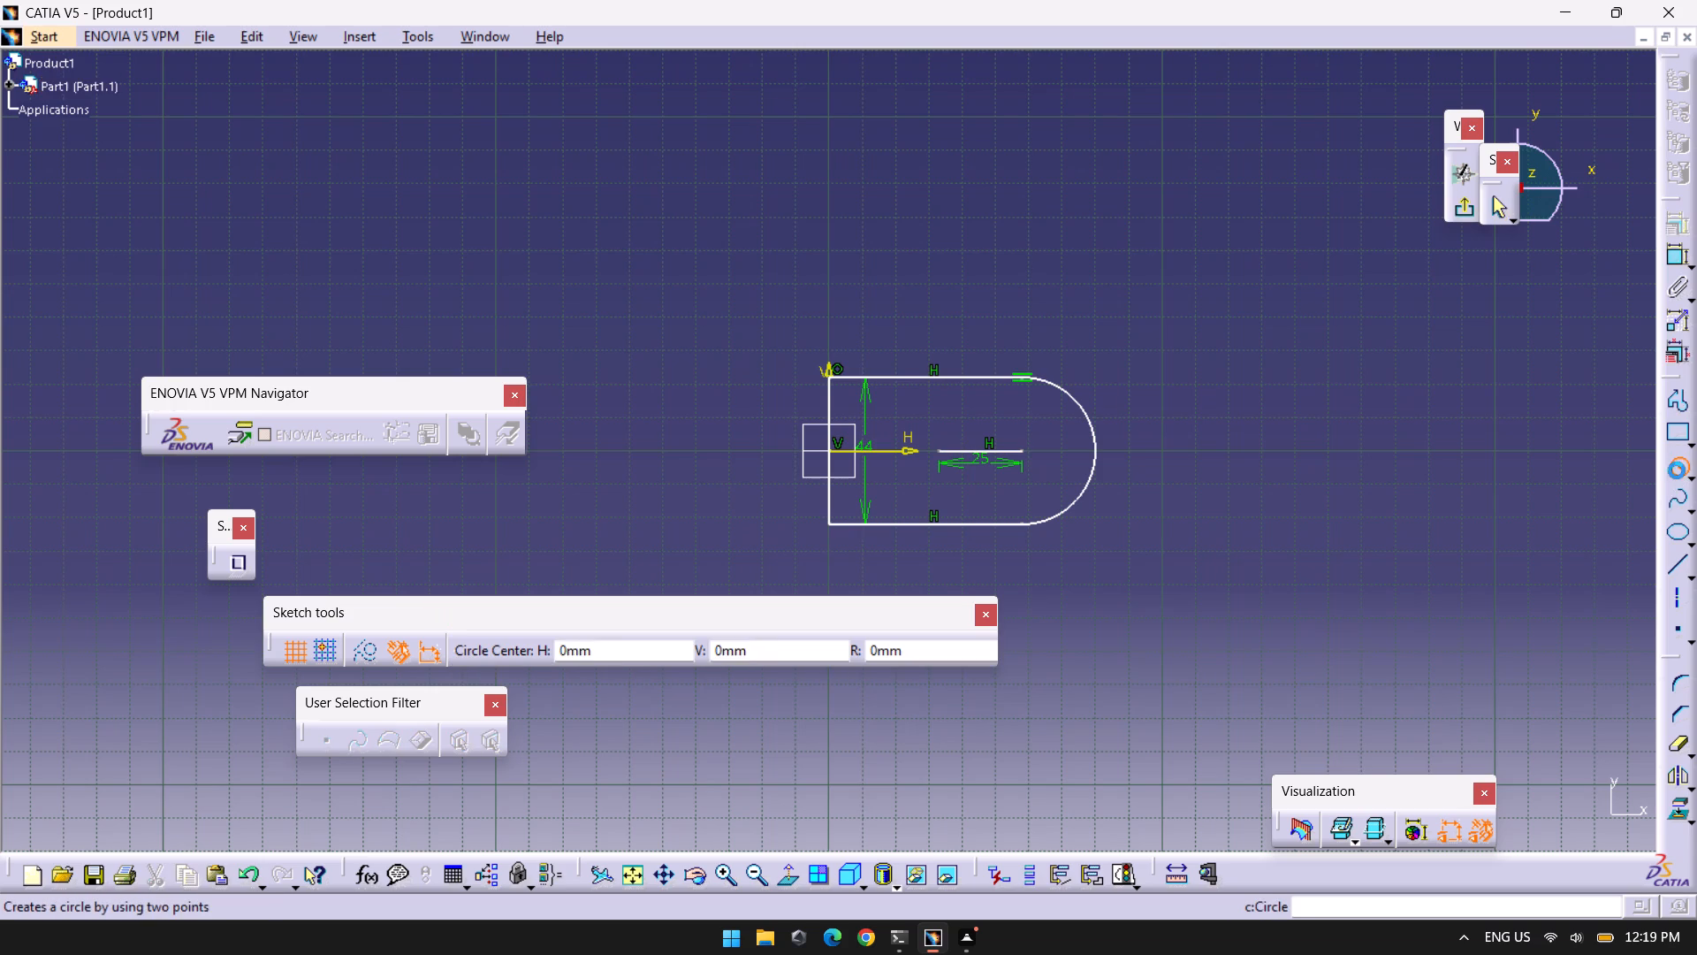
{"action": "left_click", "coordinate": [1025, 450]}
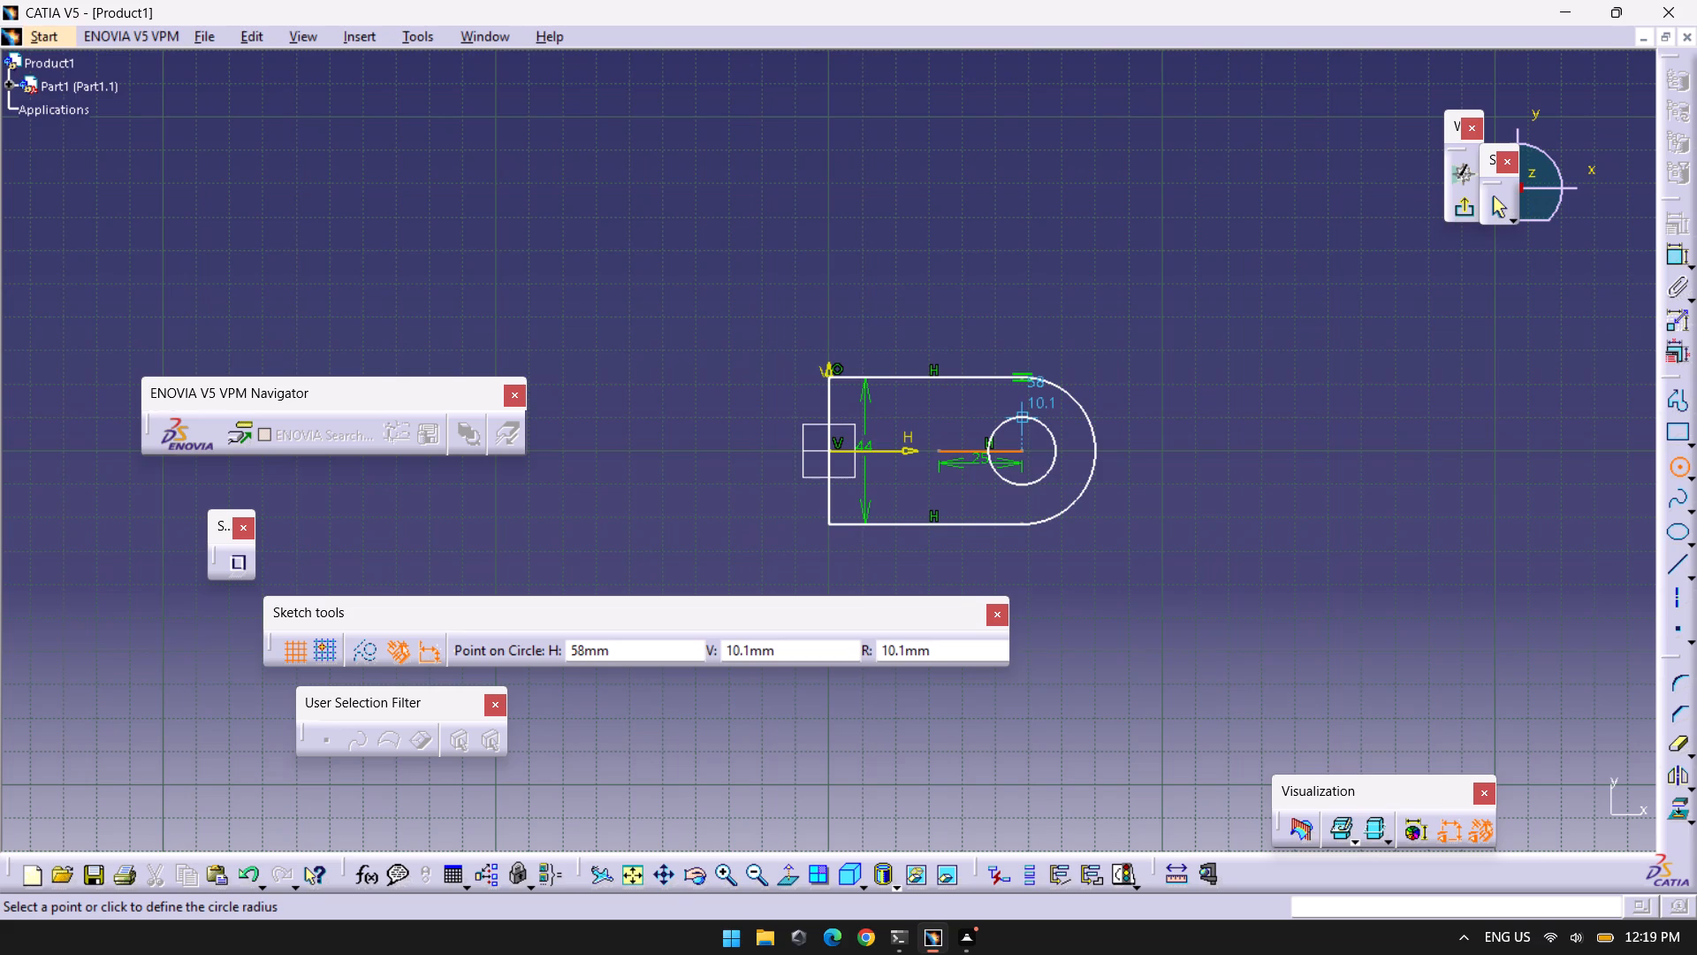
{"action": "key", "text": "Tab"}
{"action": "key", "text": "Tab"}
{"action": "key", "text": "Tab"}
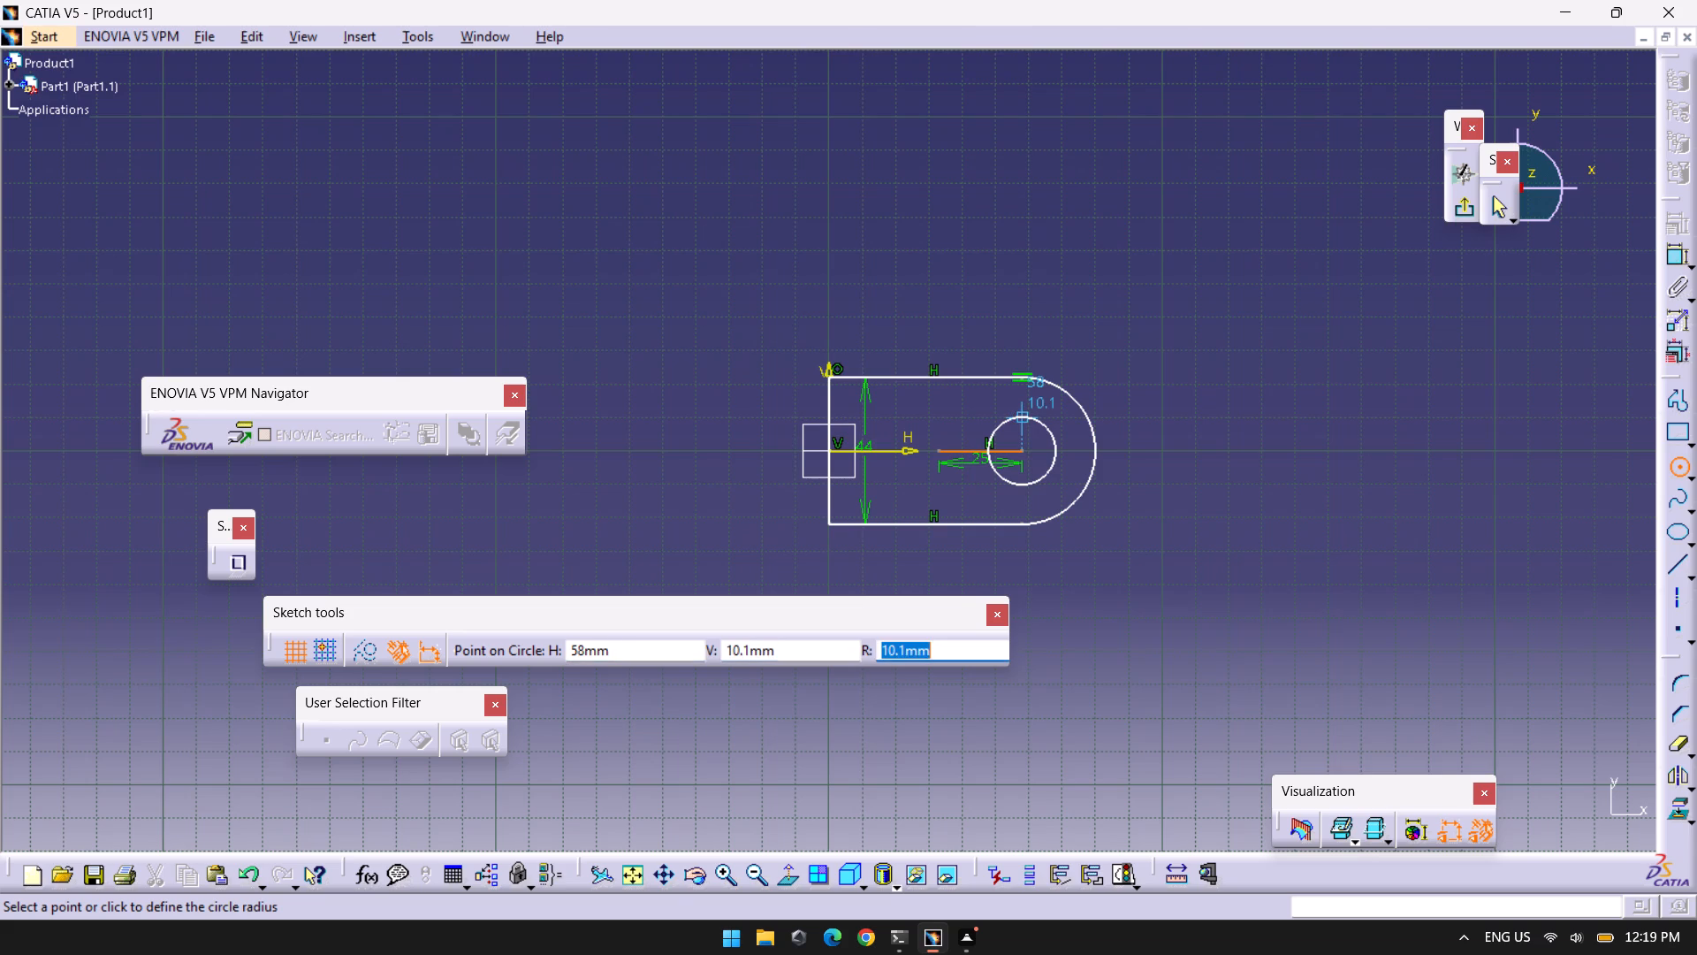
{"action": "key", "text": "6"}
{"action": "key", "text": "Return"}
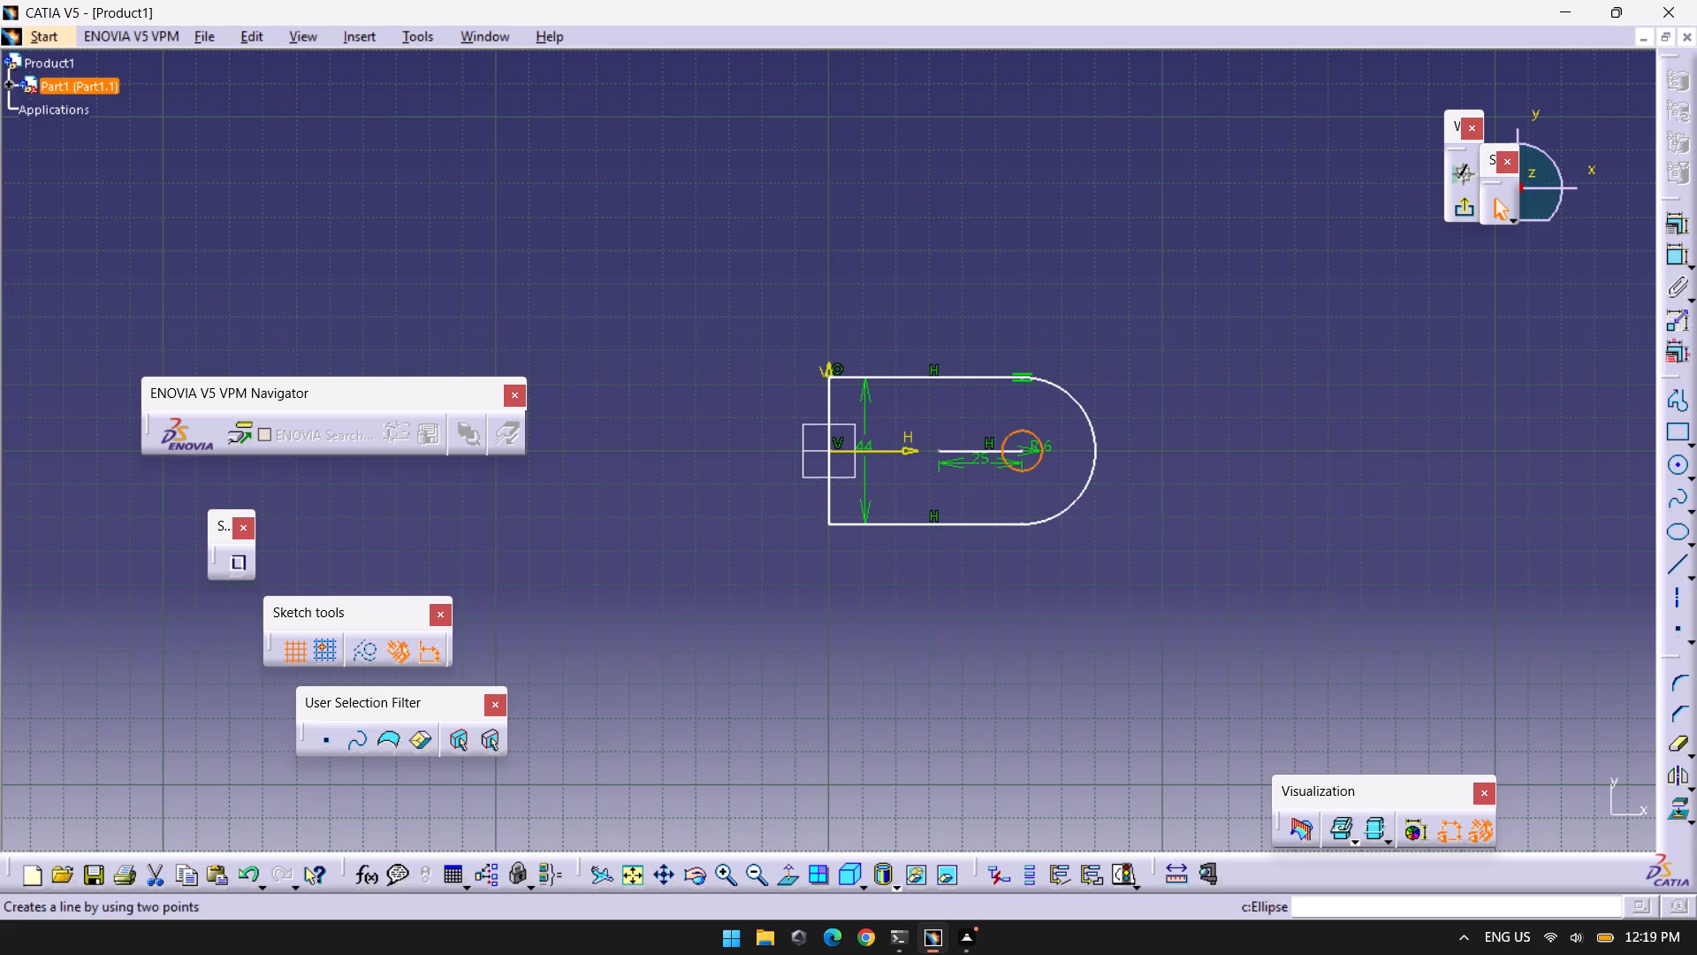
Draw a second 6 mm radius circle centred on the other end of the 25 mm line.
{"action": "left_click", "coordinate": [1676, 467]}
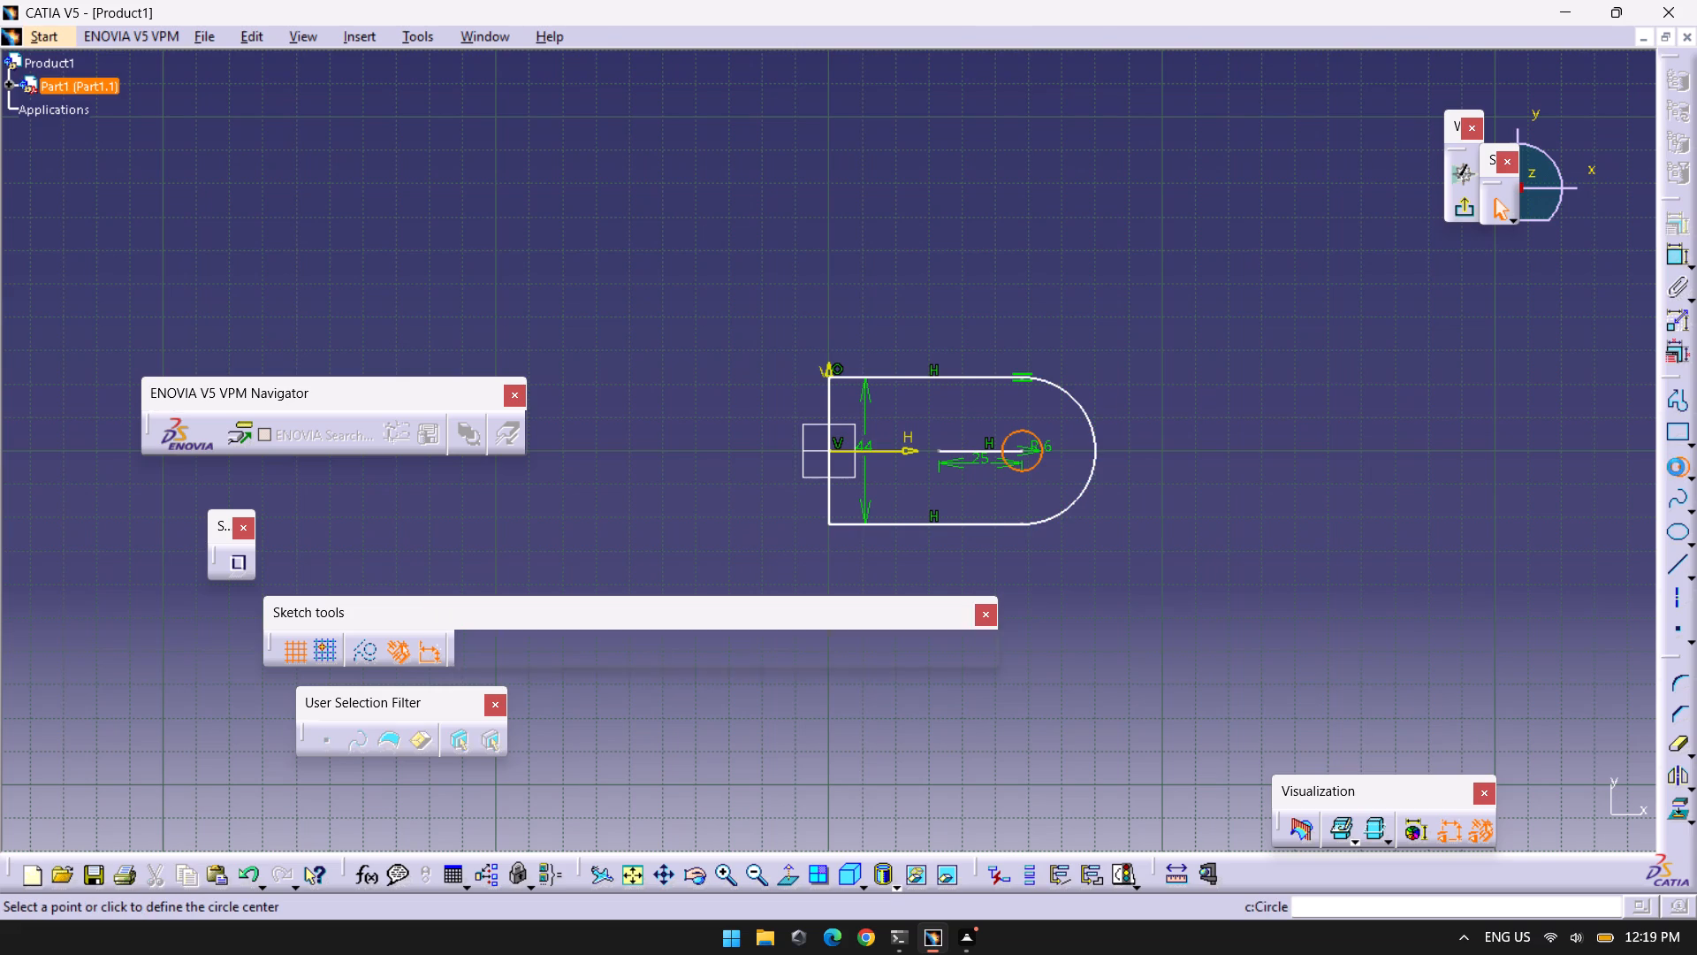
{"action": "left_click", "coordinate": [942, 447]}
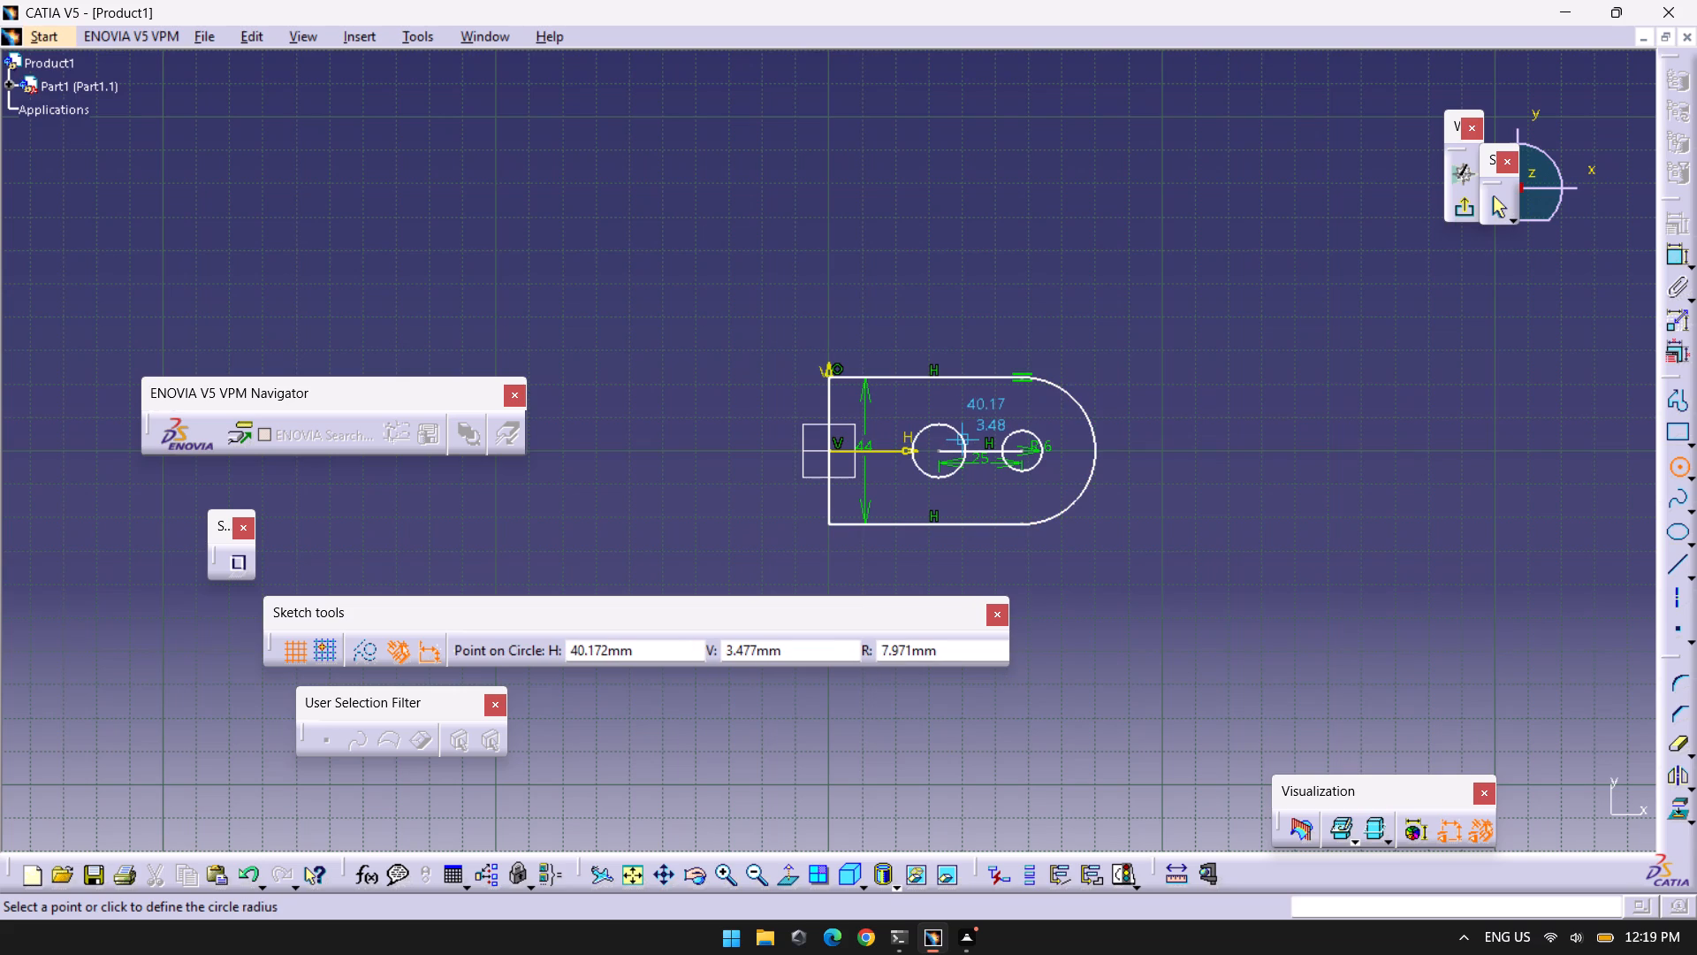
{"action": "key", "text": "Tab"}
{"action": "key", "text": "Tab"}
{"action": "key", "text": "Tab"}
{"action": "key", "text": "6"}
{"action": "key", "text": "Return"}
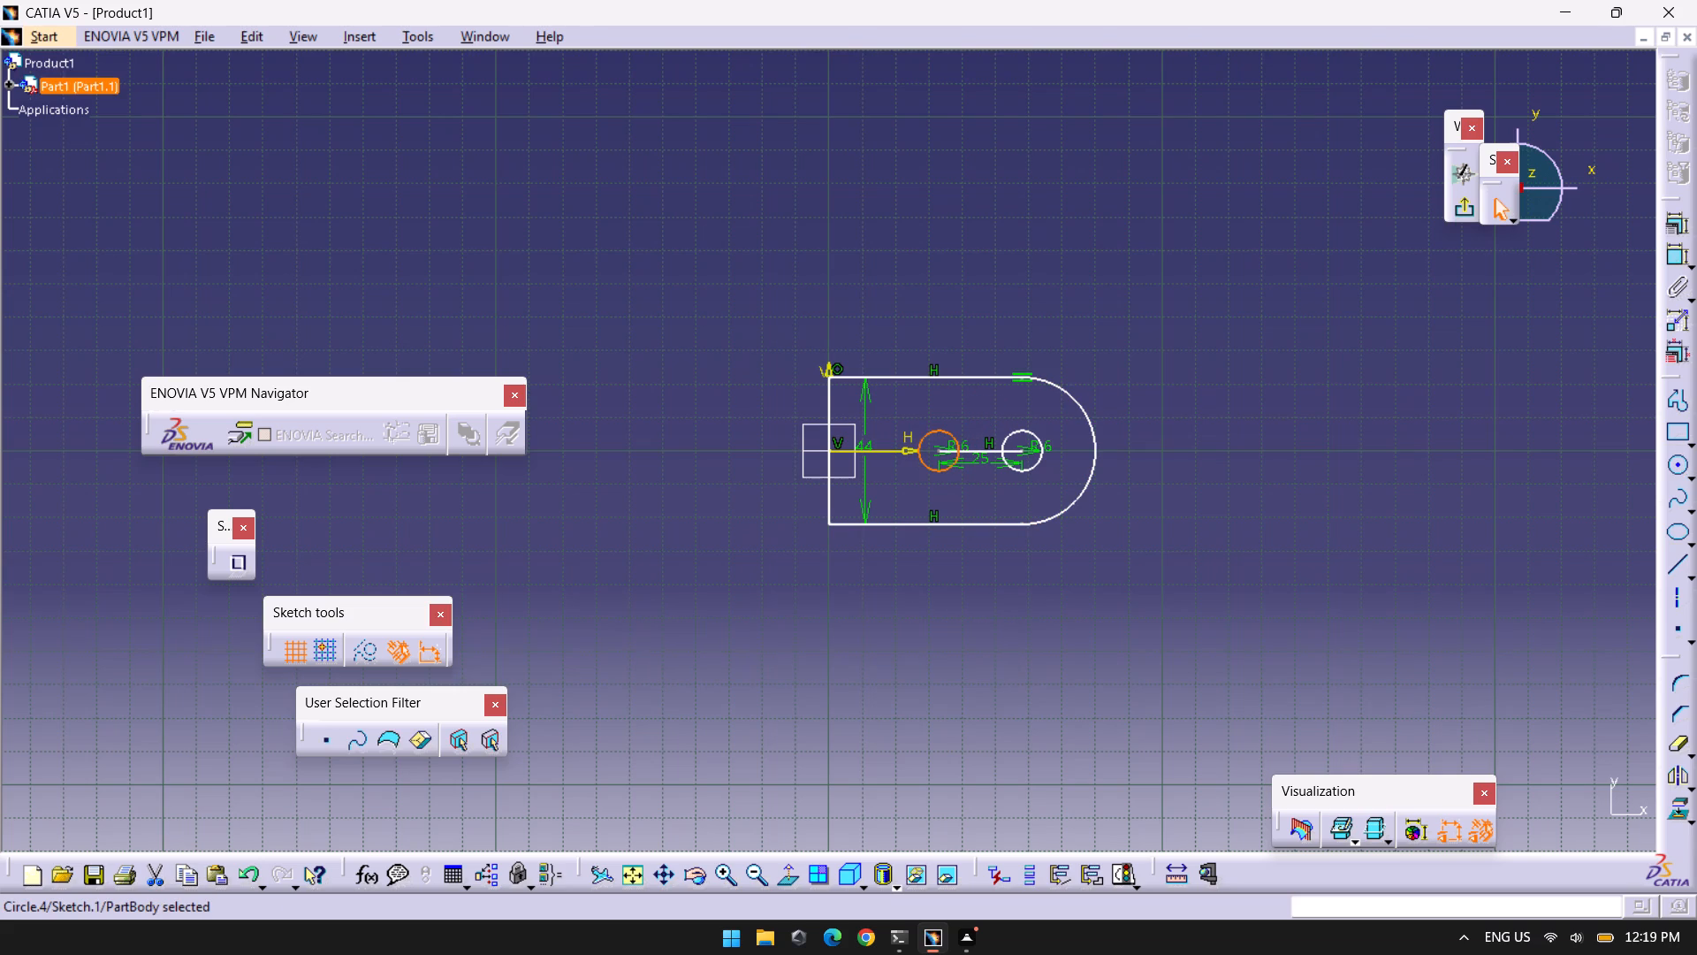
{"action": "left_click", "coordinate": [1298, 458]}
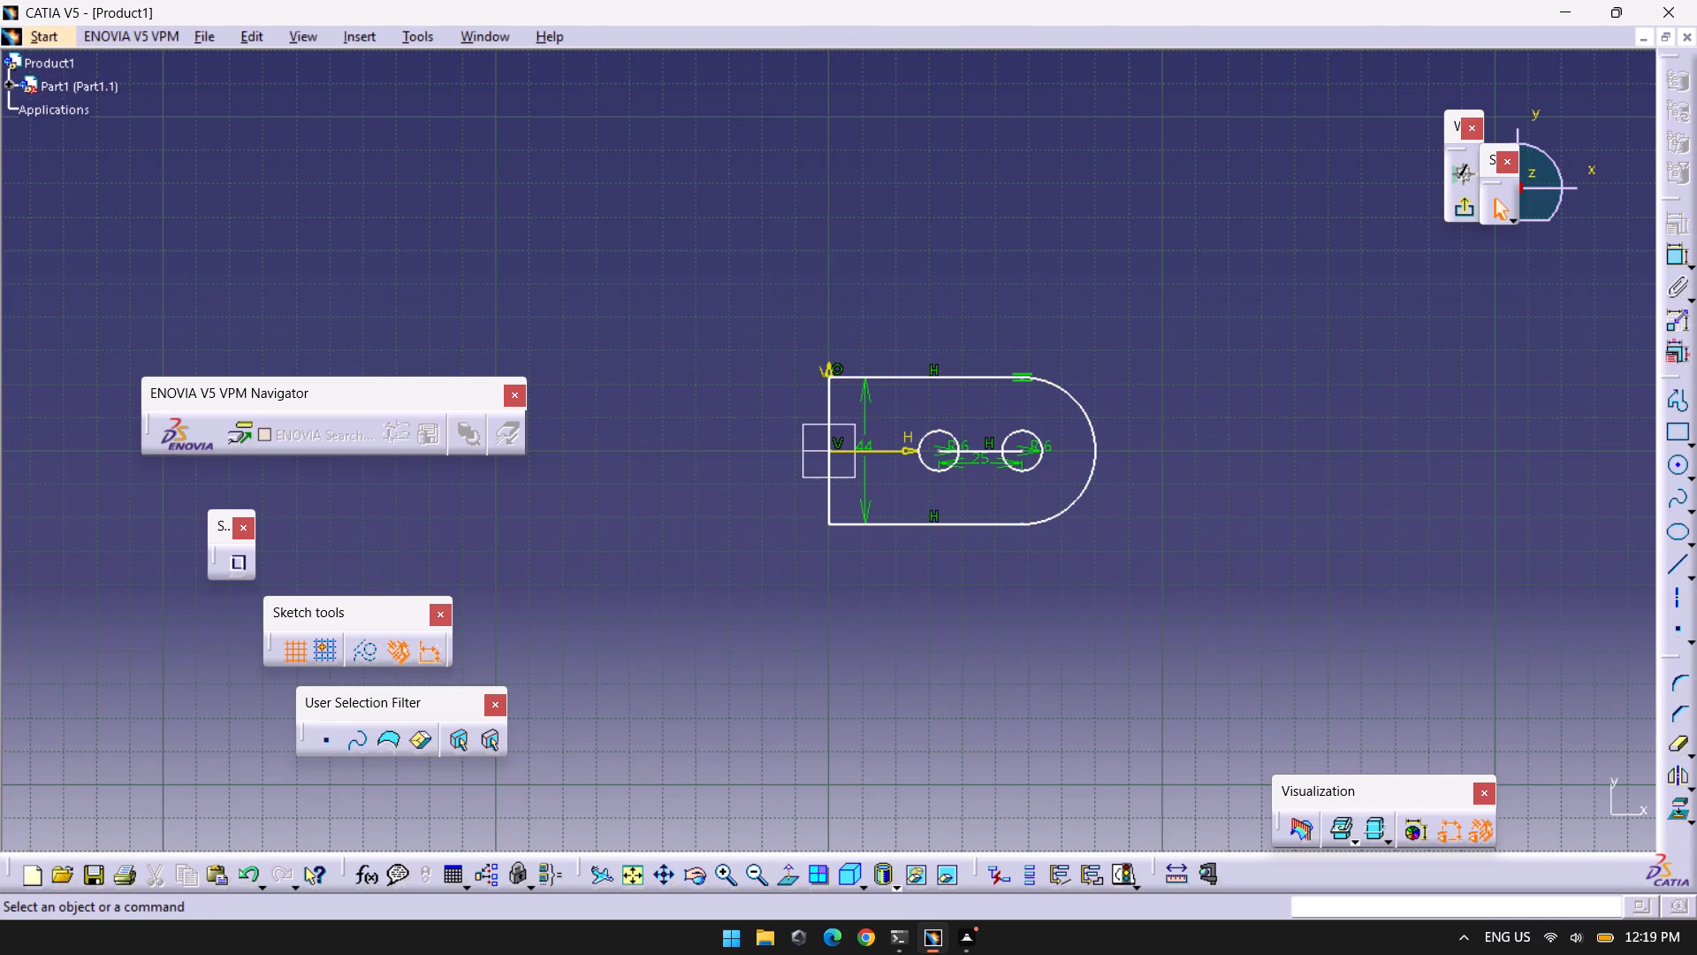
Delete the 25 mm line joining the two small circles' centres.
{"action": "left_click", "coordinate": [983, 451]}
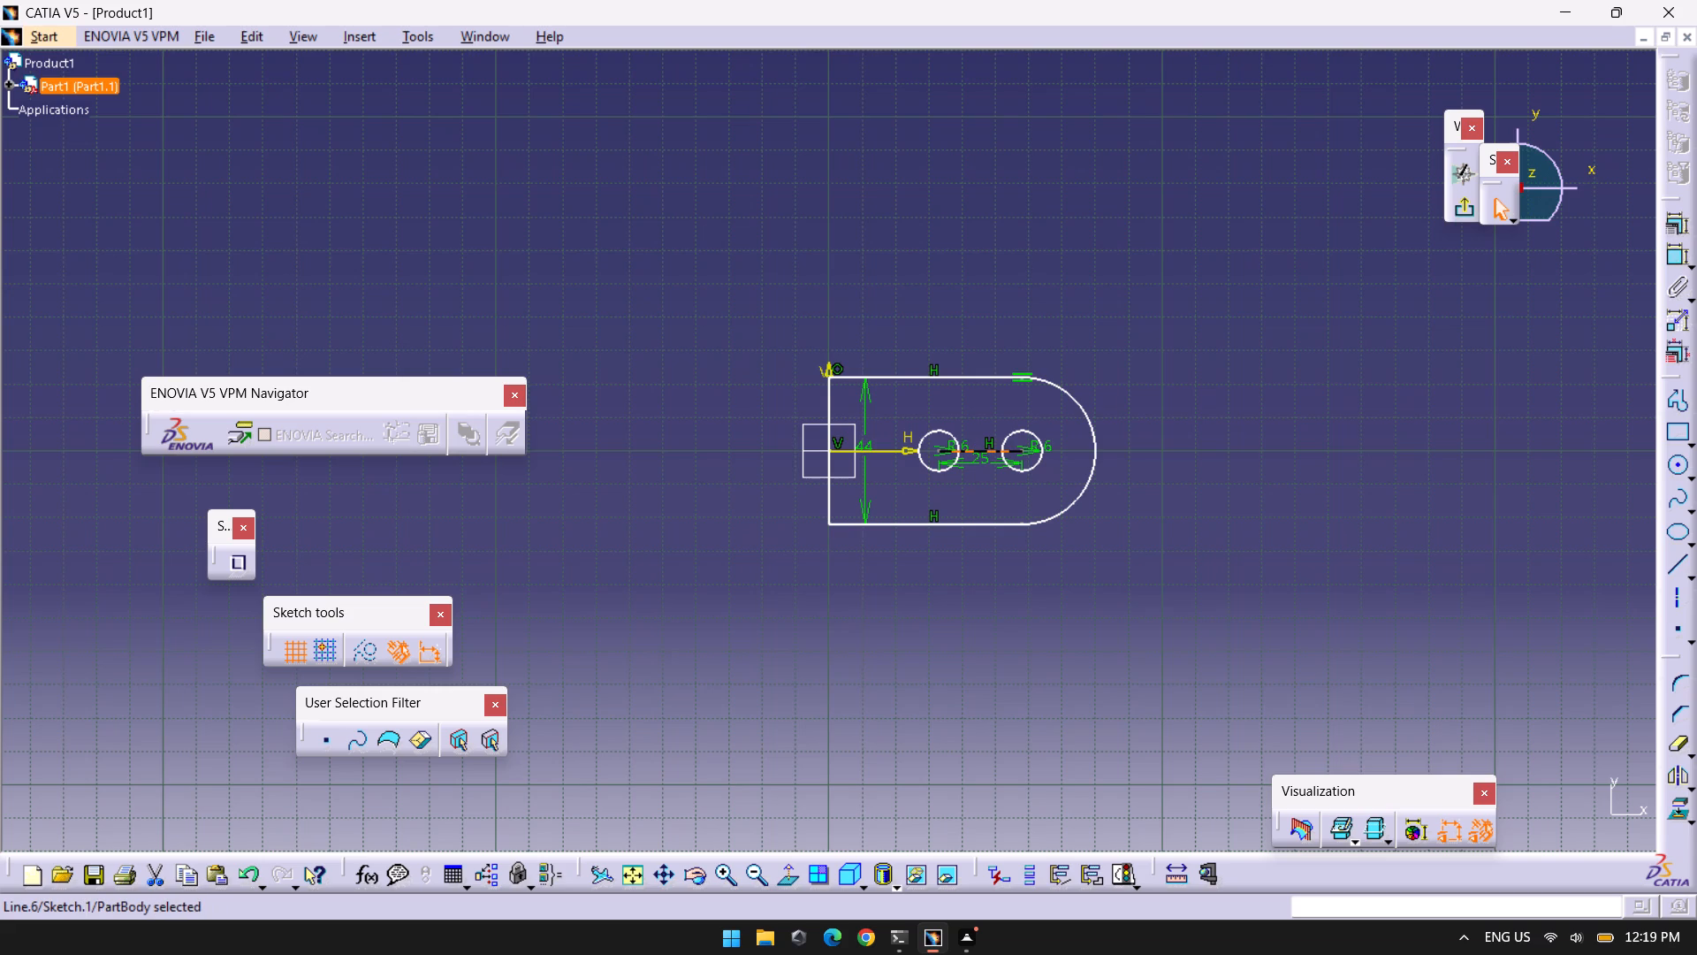
{"action": "key", "text": "Delete"}
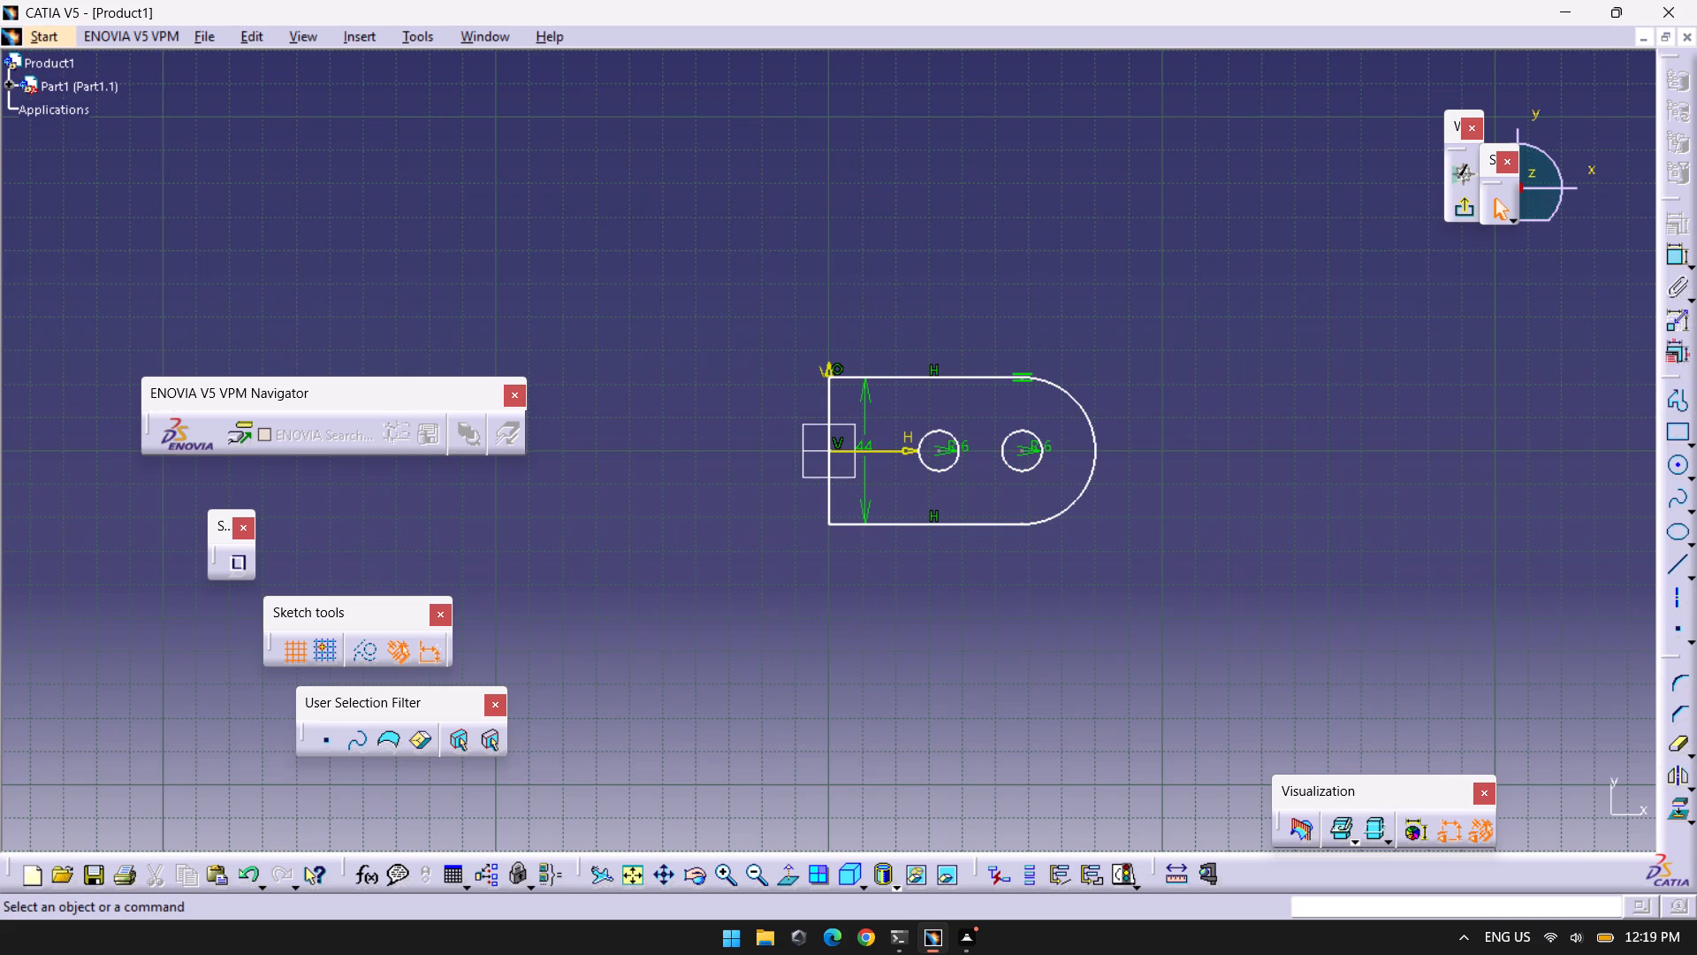
Connect the two small circles with bi-tangent lines along their upper and lower sides.
{"action": "left_click", "coordinate": [1693, 575]}
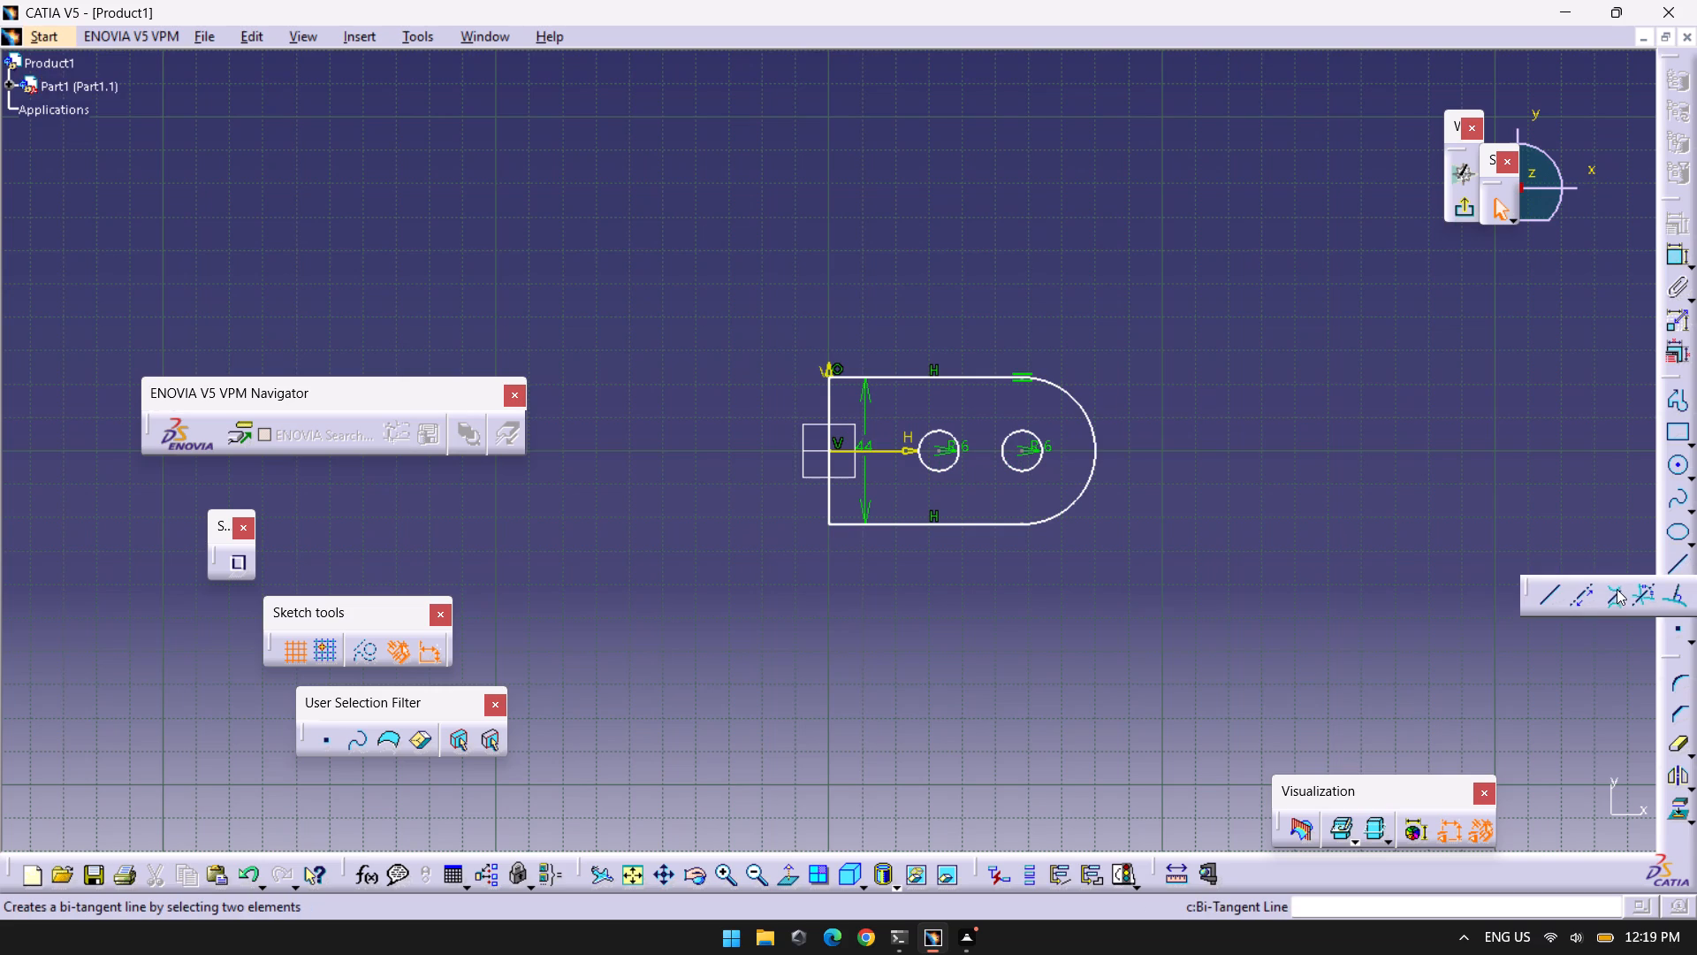
{"action": "left_click", "coordinate": [1615, 595]}
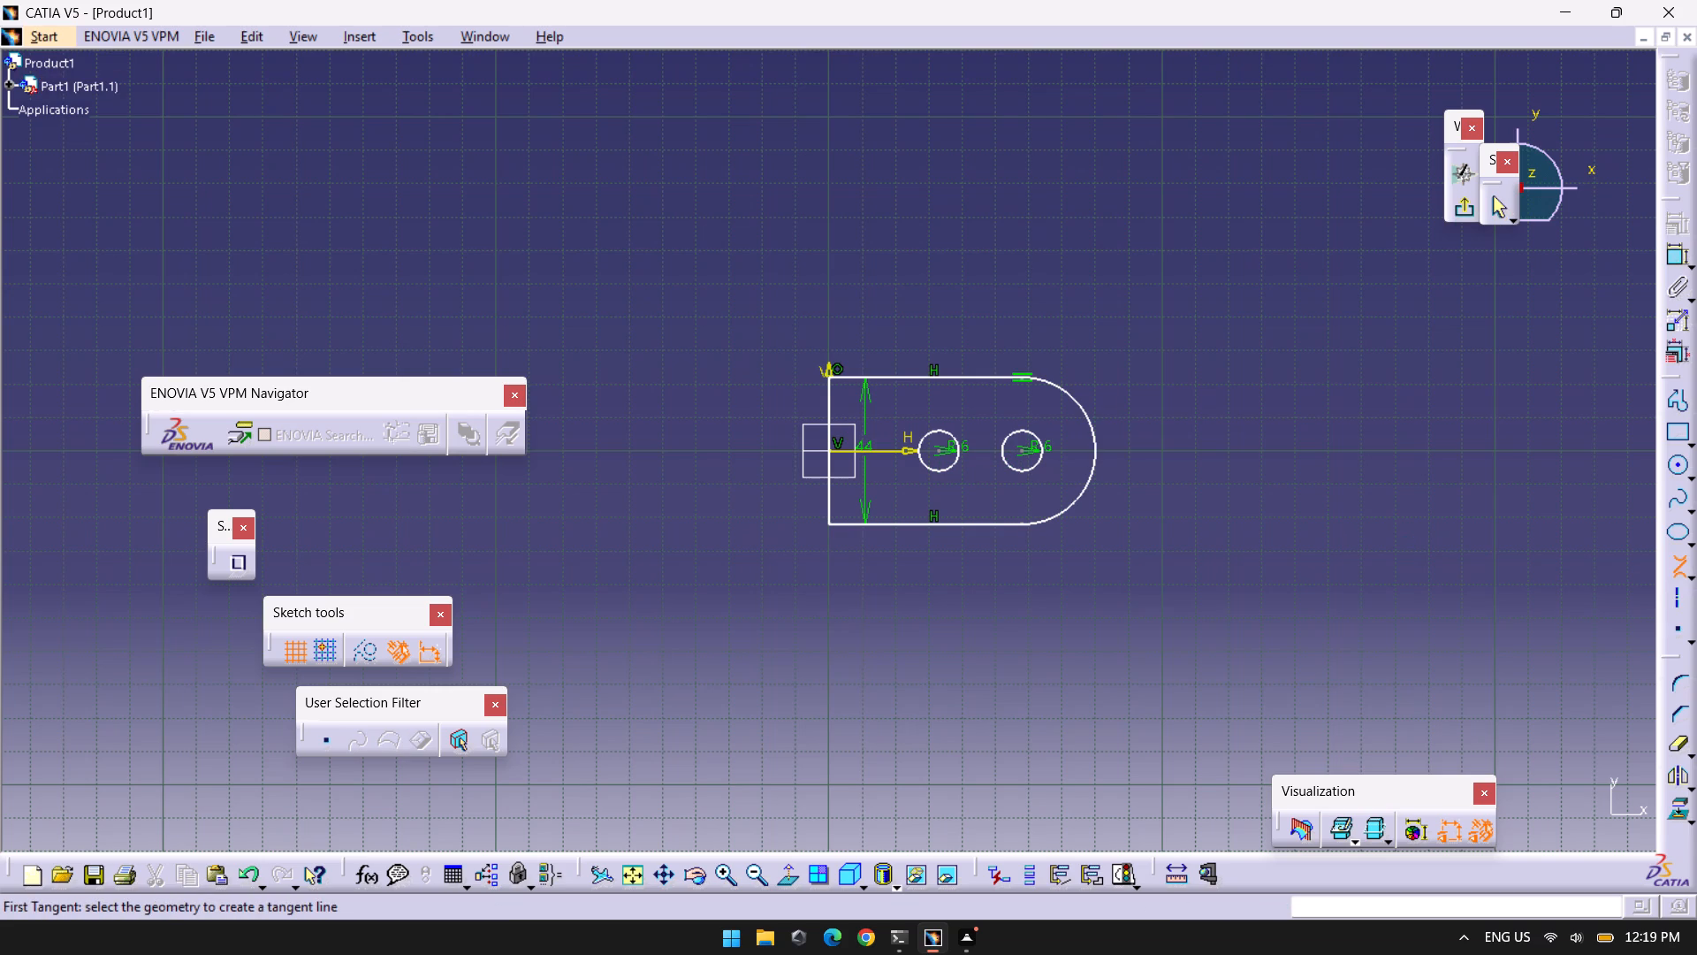
{"action": "left_click", "coordinate": [925, 436]}
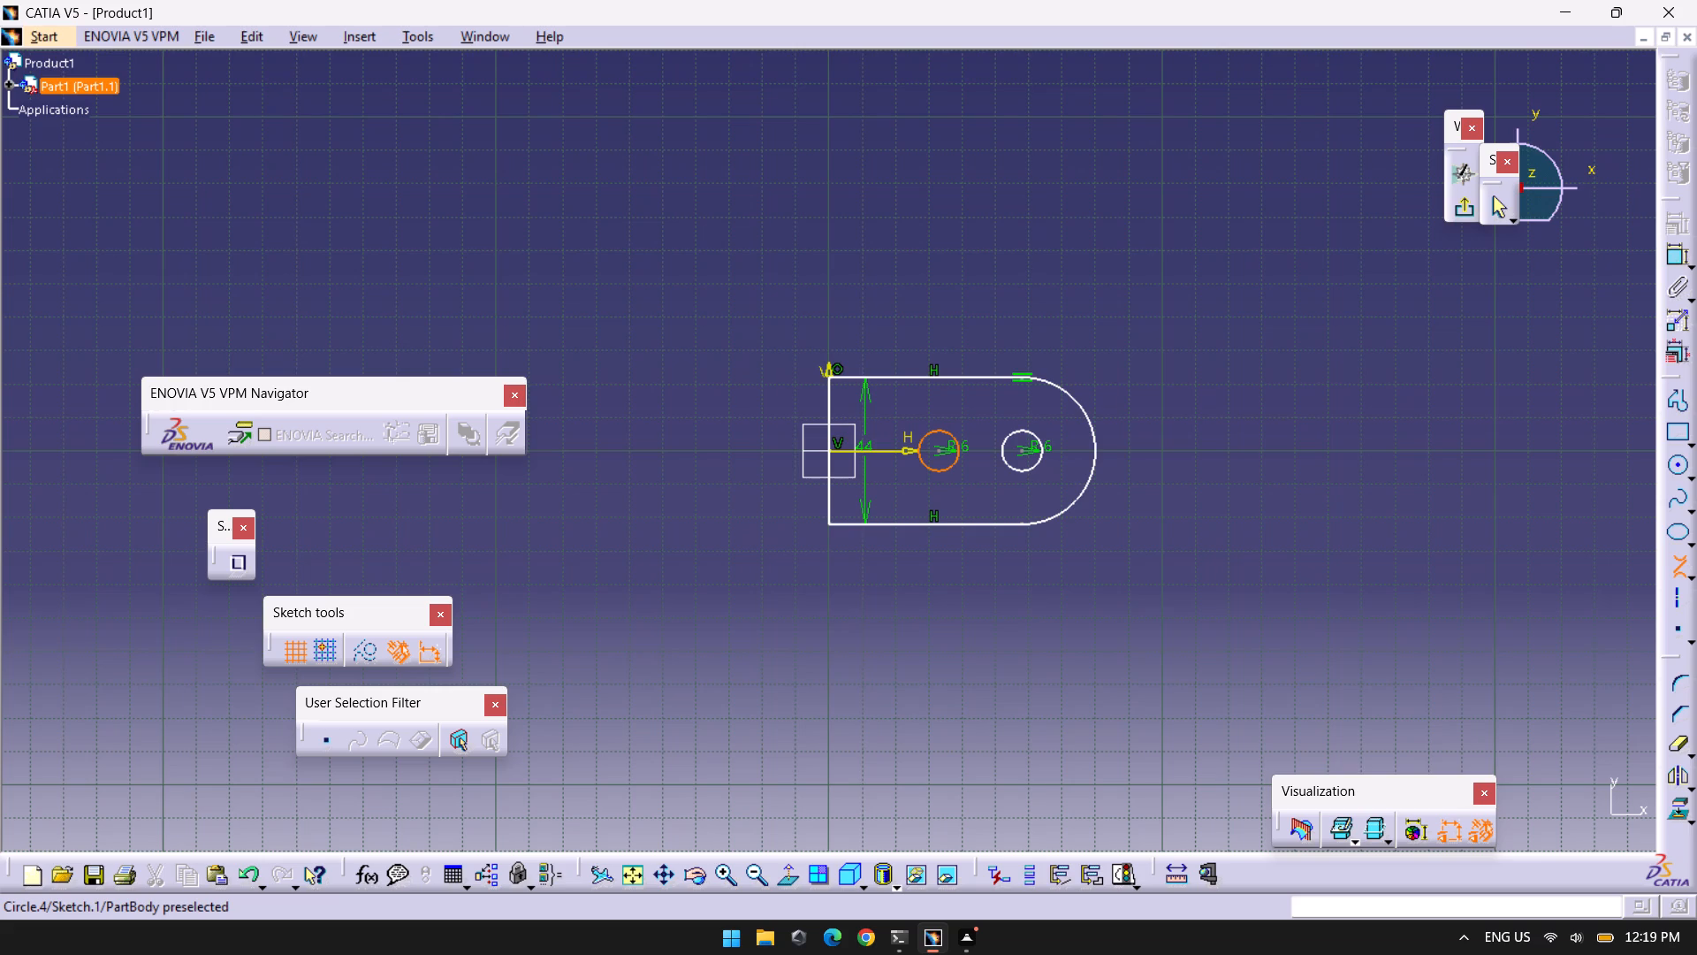
{"action": "left_click", "coordinate": [1029, 432]}
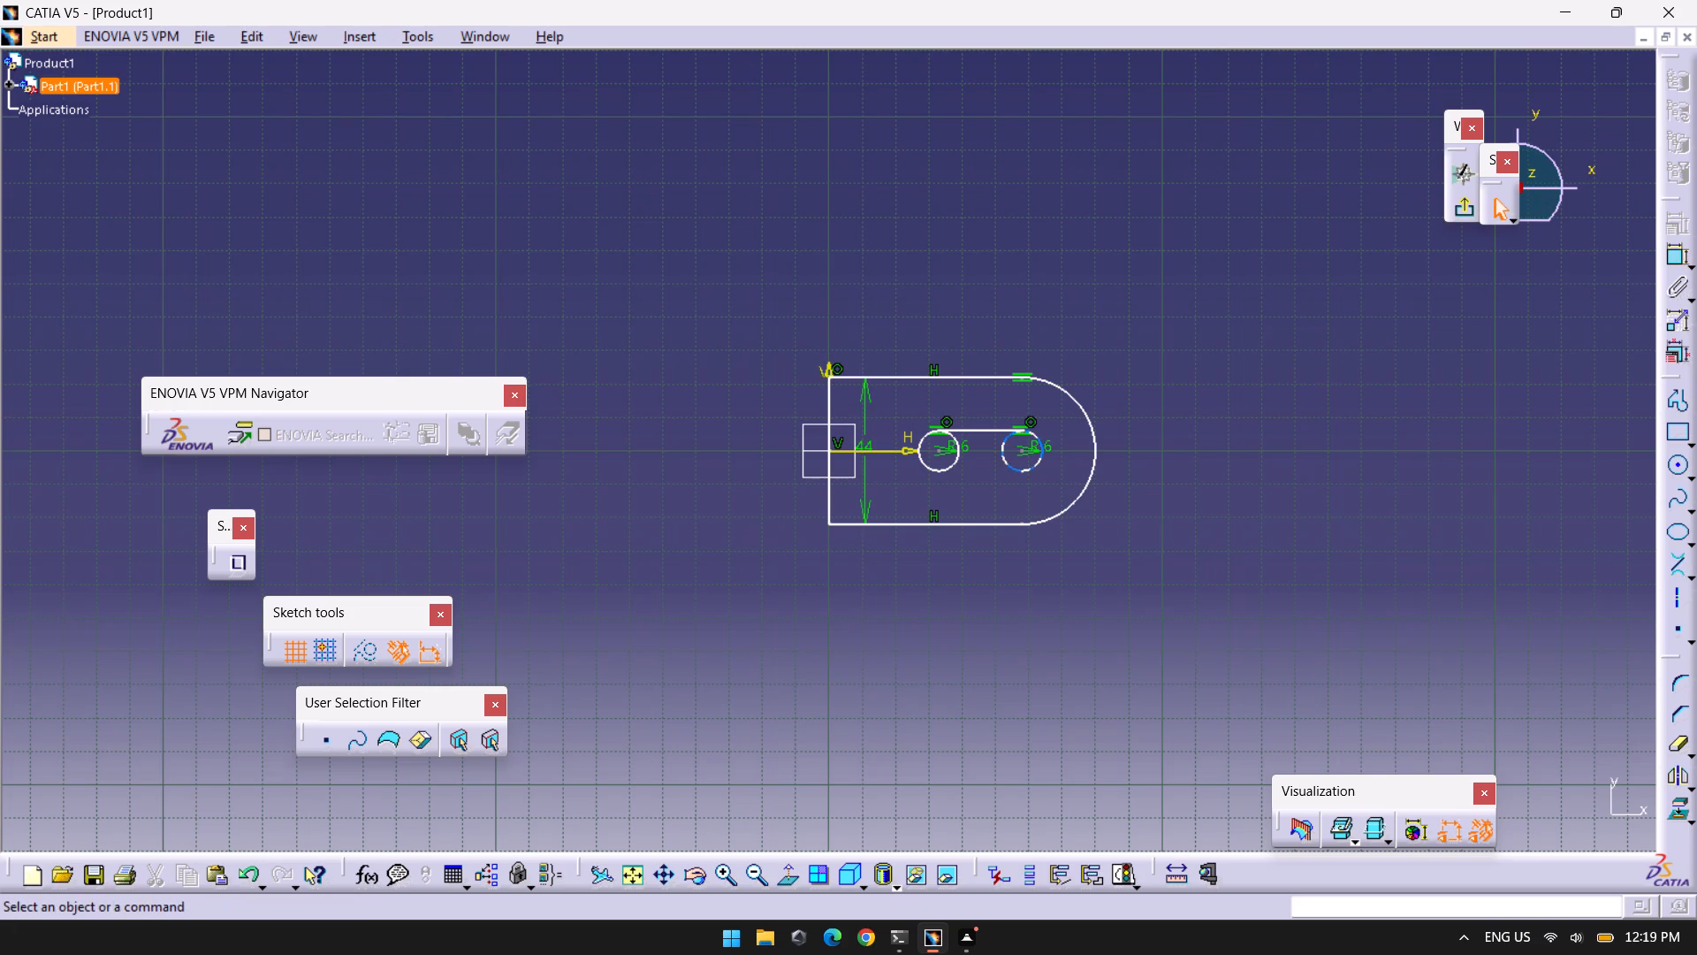
{"action": "left_click", "coordinate": [1670, 564]}
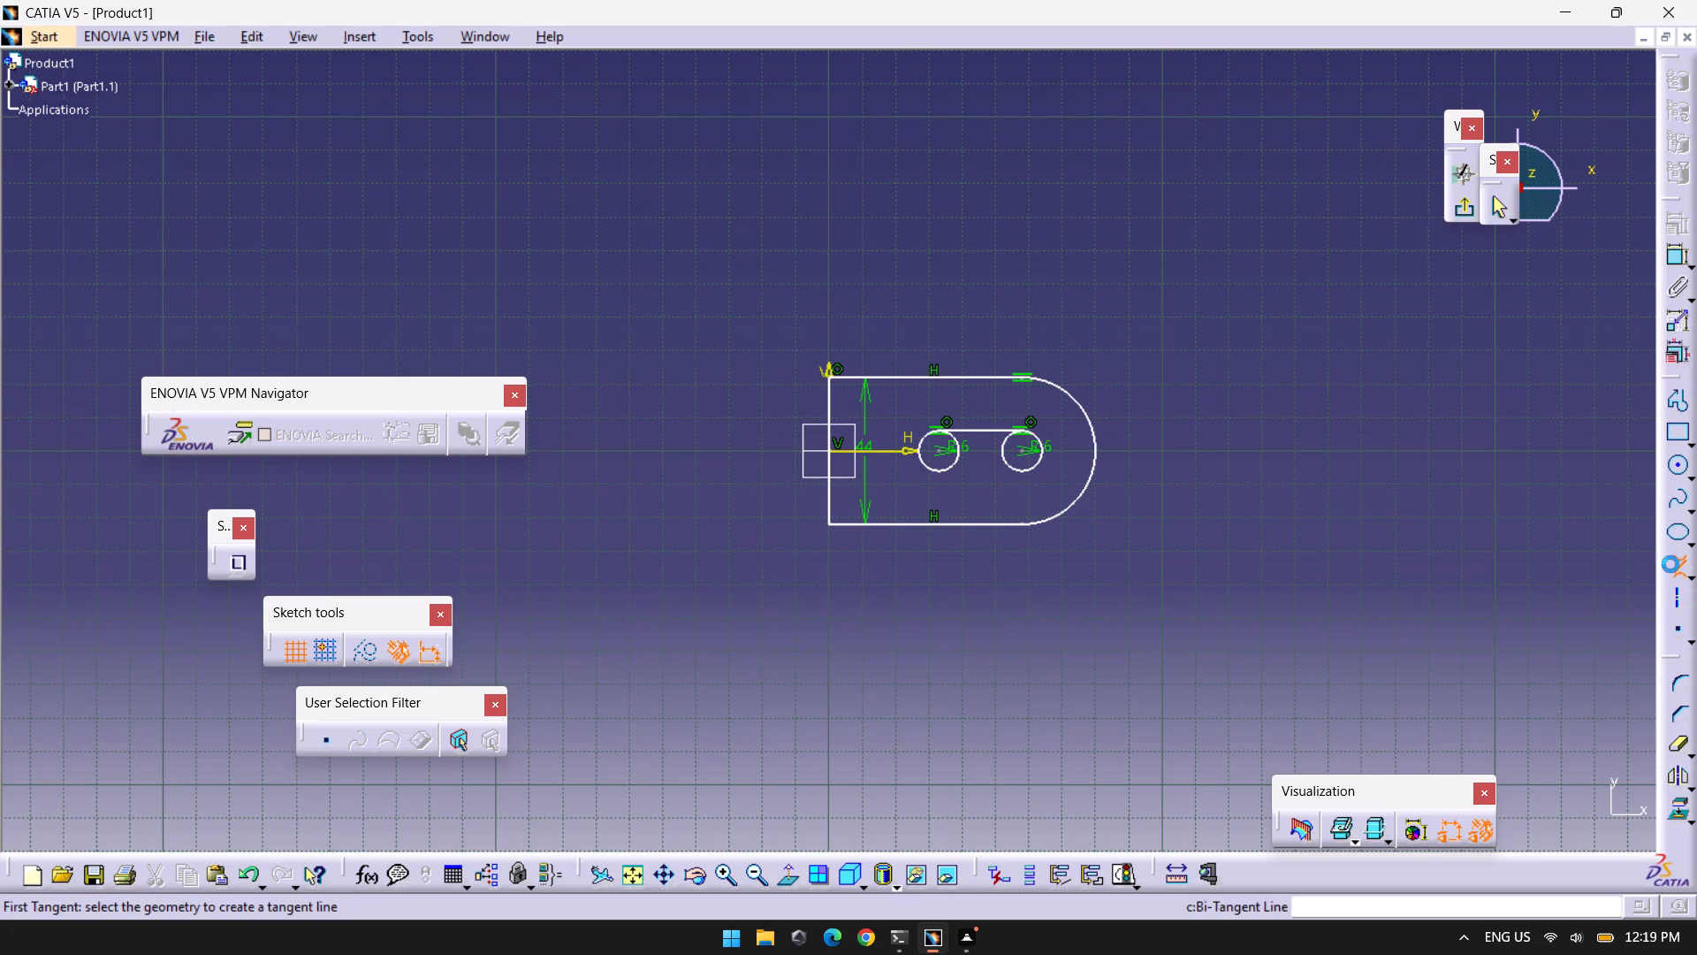
{"action": "left_click", "coordinate": [943, 470]}
{"action": "left_click", "coordinate": [1032, 465]}
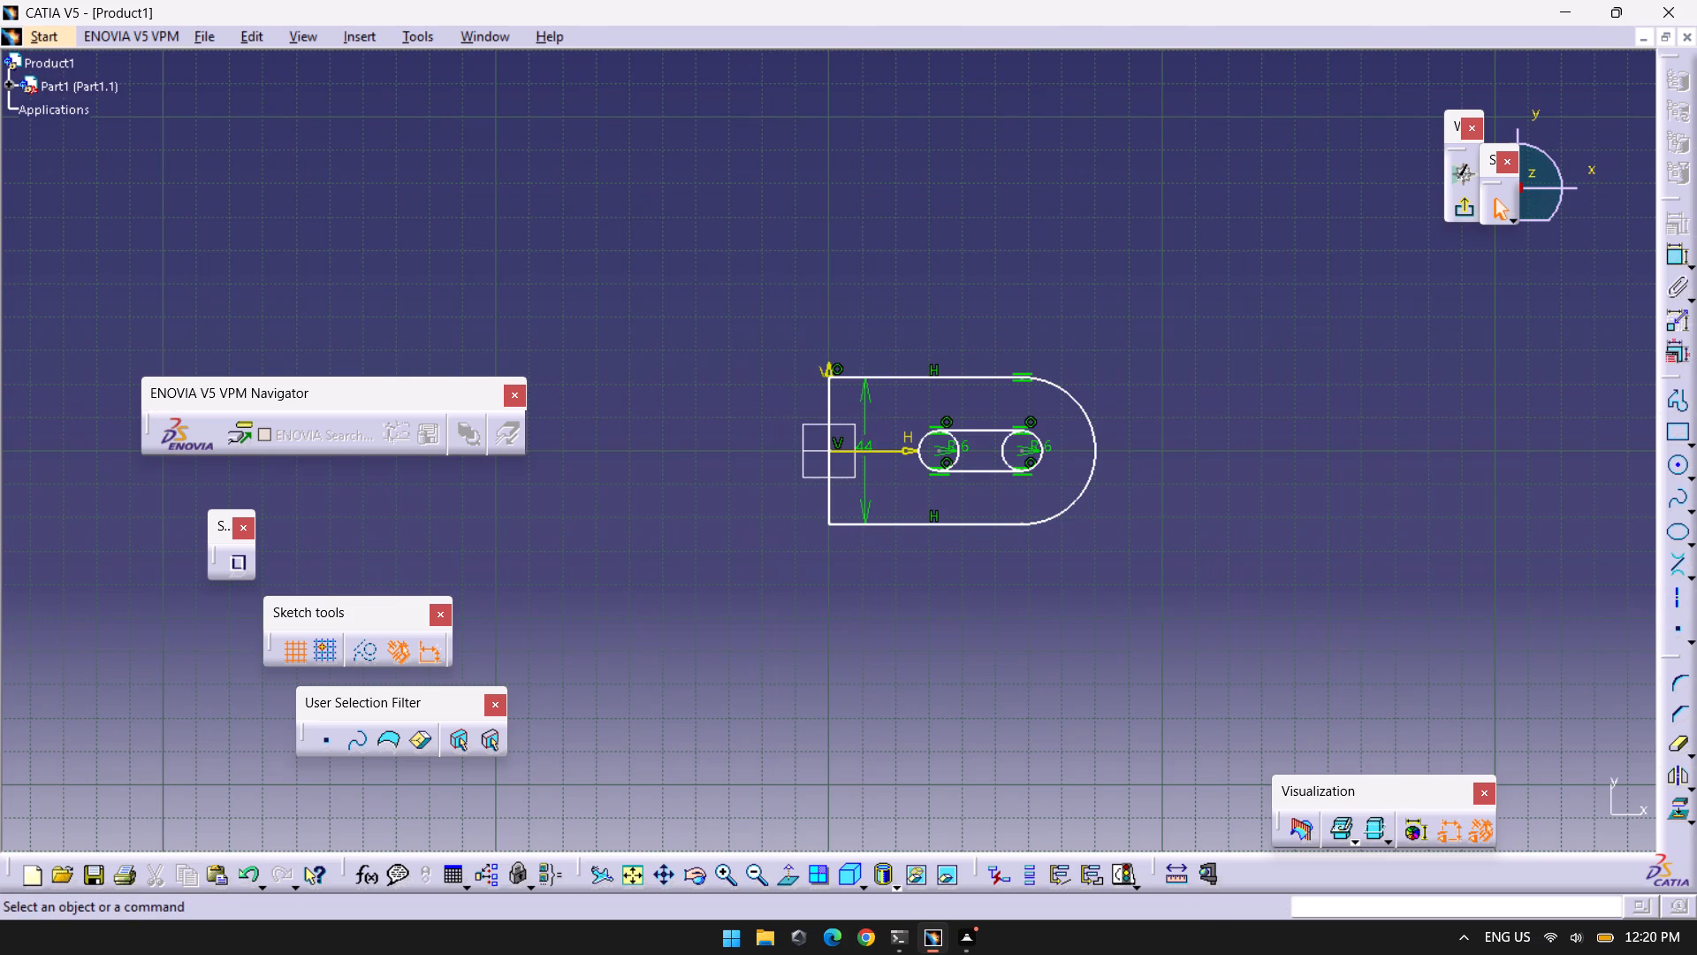
Quick-trim the inner halves of both small circles to leave a closed slot outline.
{"action": "left_click", "coordinate": [1674, 738]}
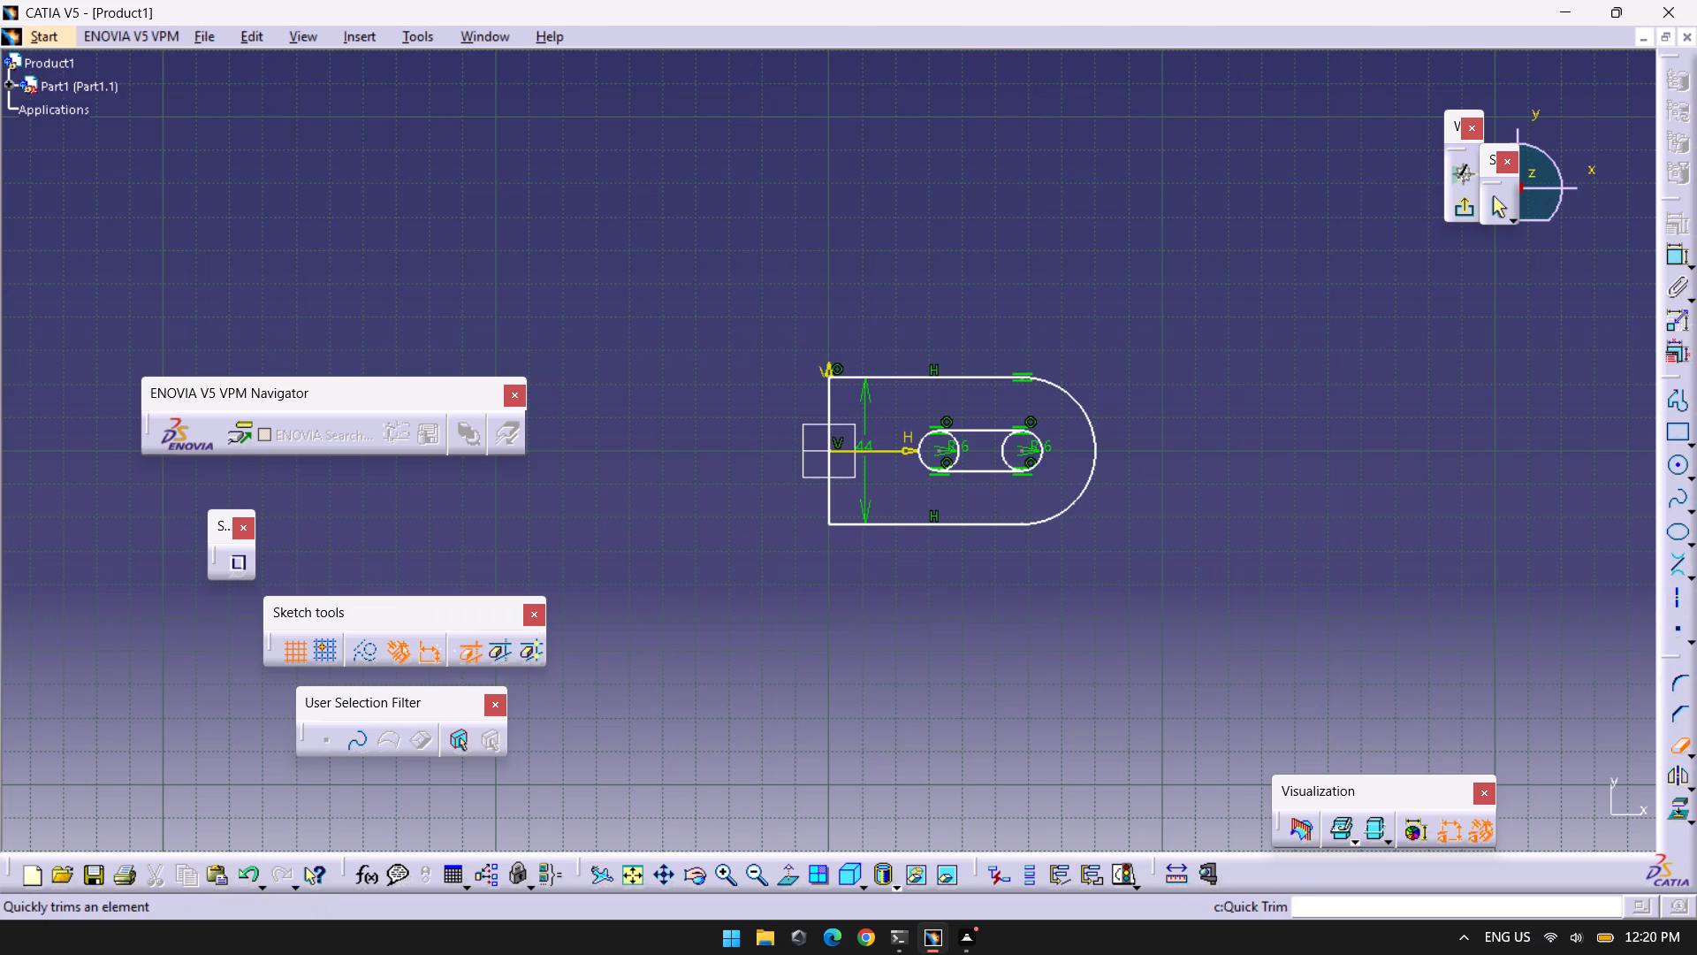
{"action": "left_click", "coordinate": [955, 457]}
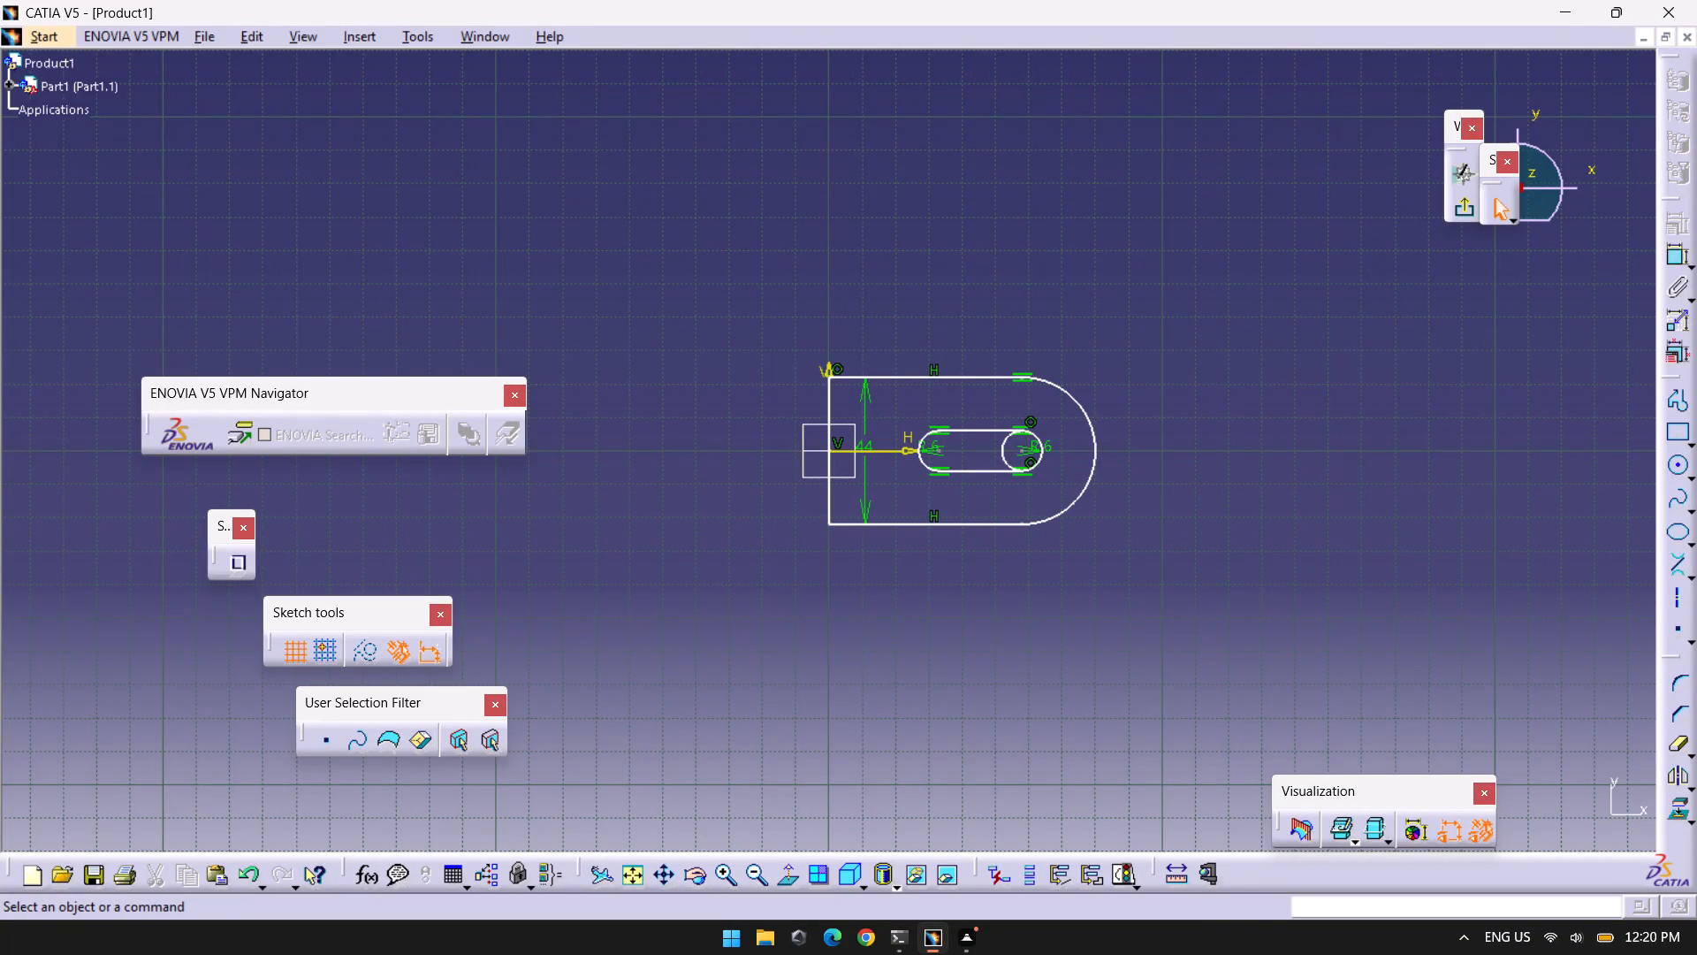
{"action": "left_click", "coordinate": [1673, 736]}
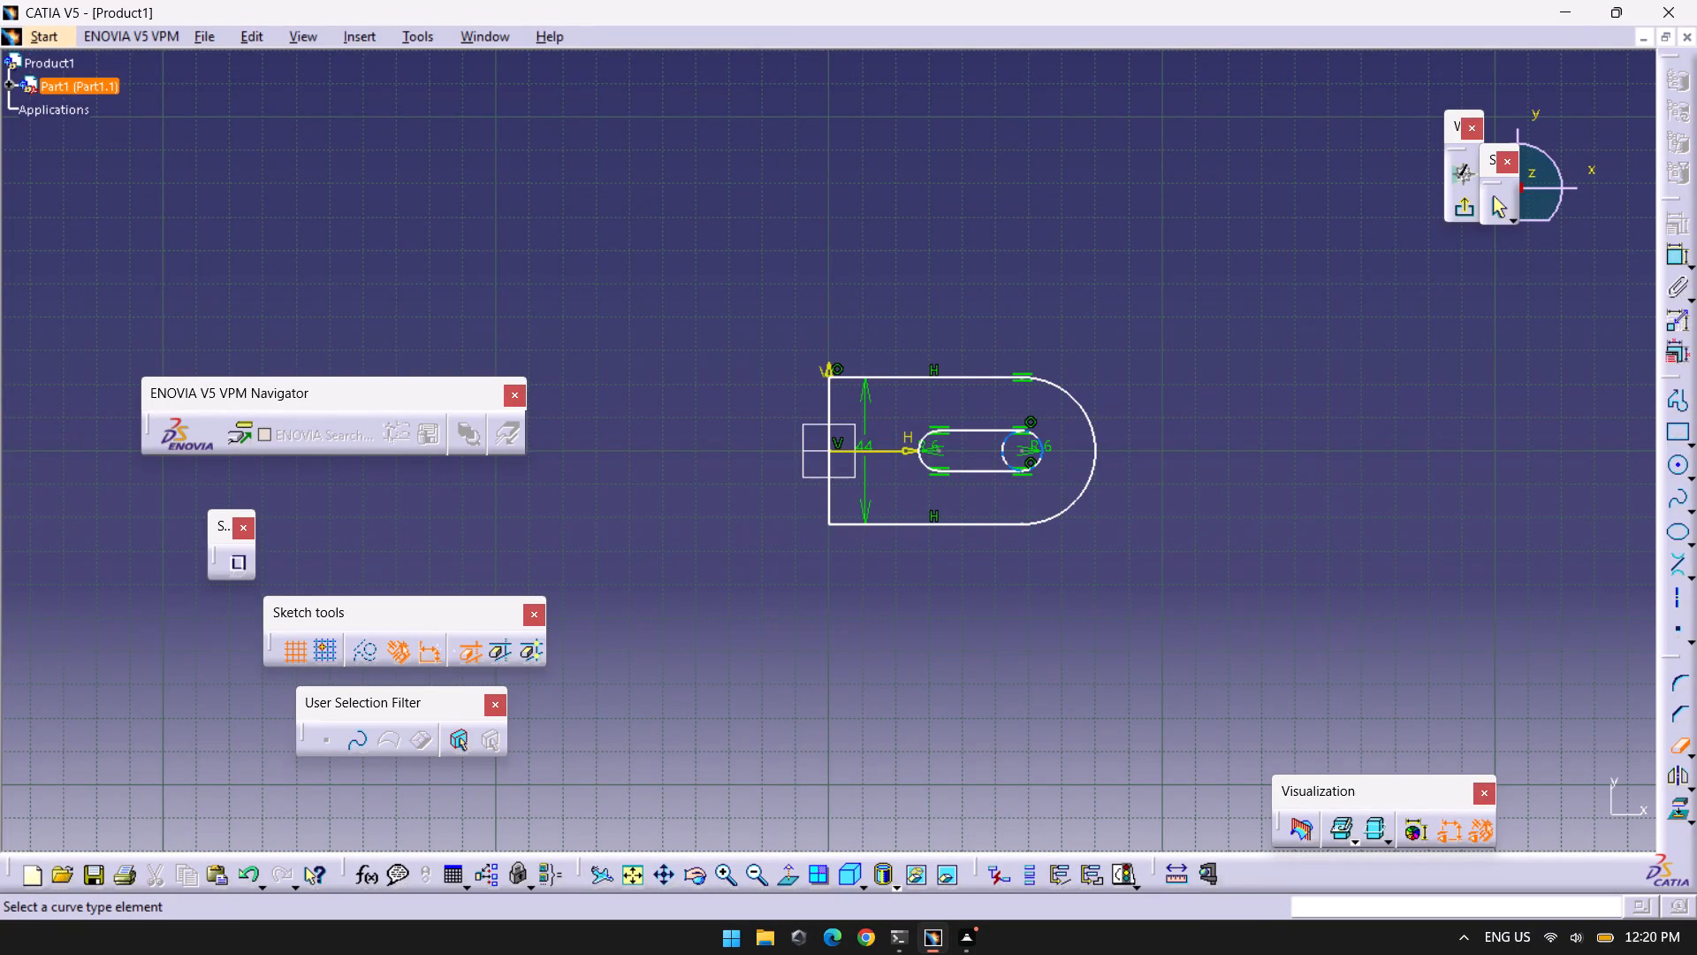
{"action": "left_click", "coordinate": [1003, 453]}
{"action": "left_click", "coordinate": [1240, 386]}
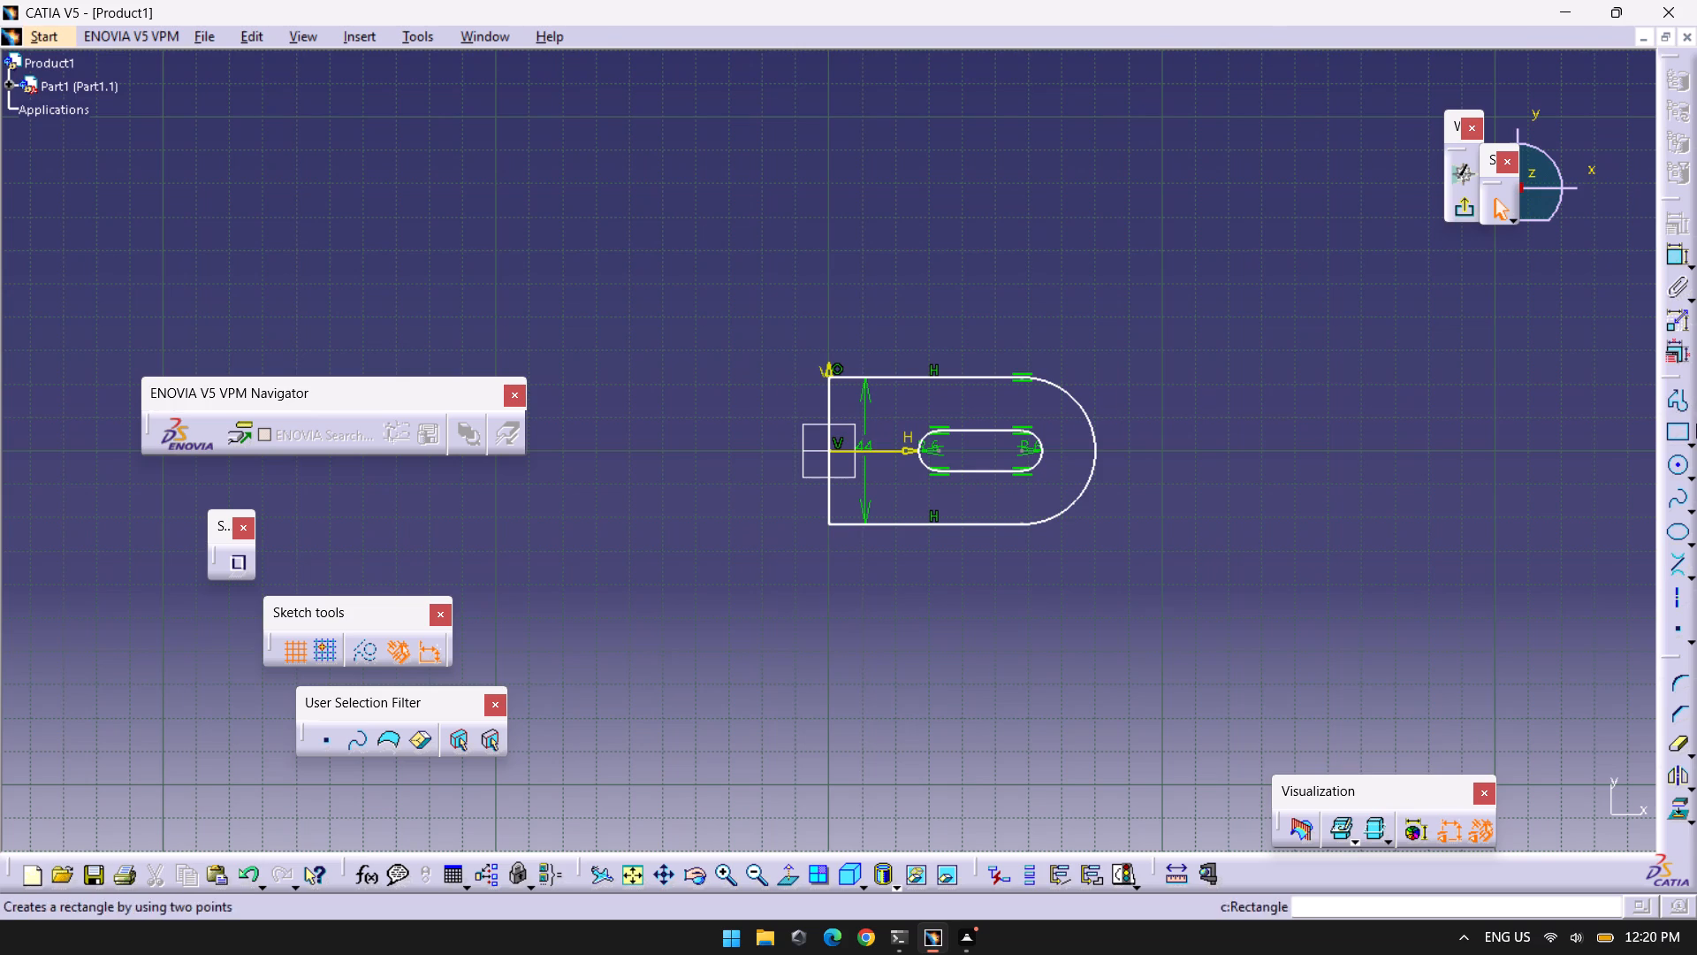
Exit the sketch and pad the slotted base profile to a length of 10 mm.
{"action": "left_click", "coordinate": [1464, 202]}
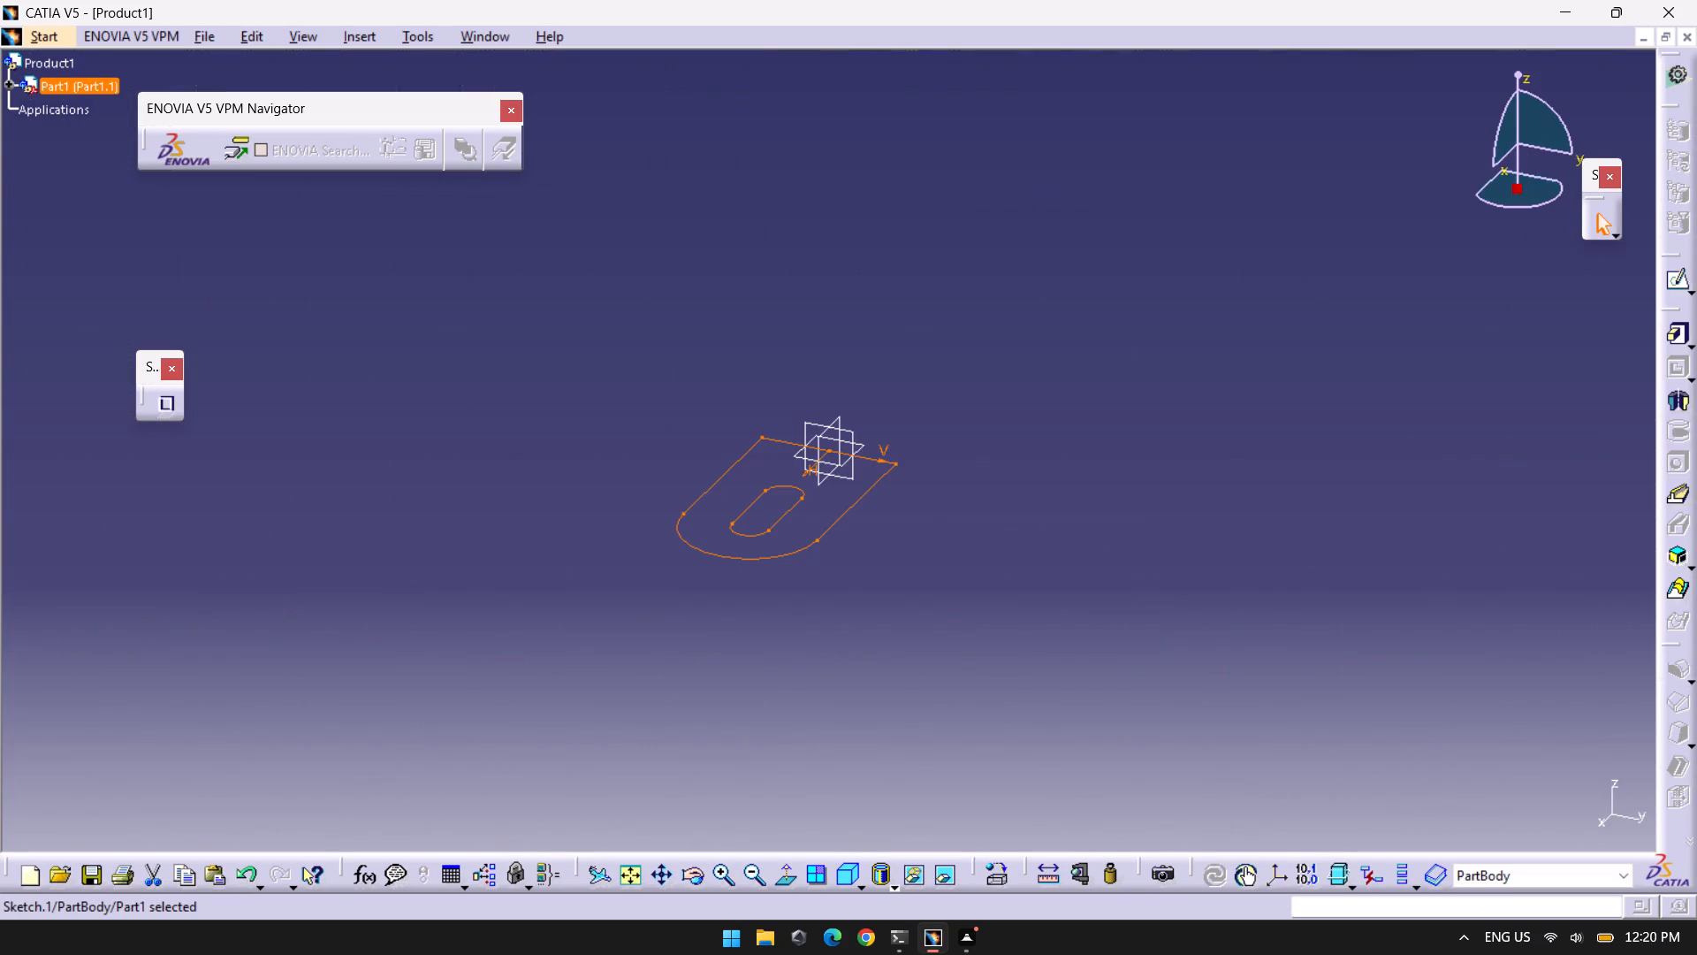
{"action": "left_click", "coordinate": [1667, 335]}
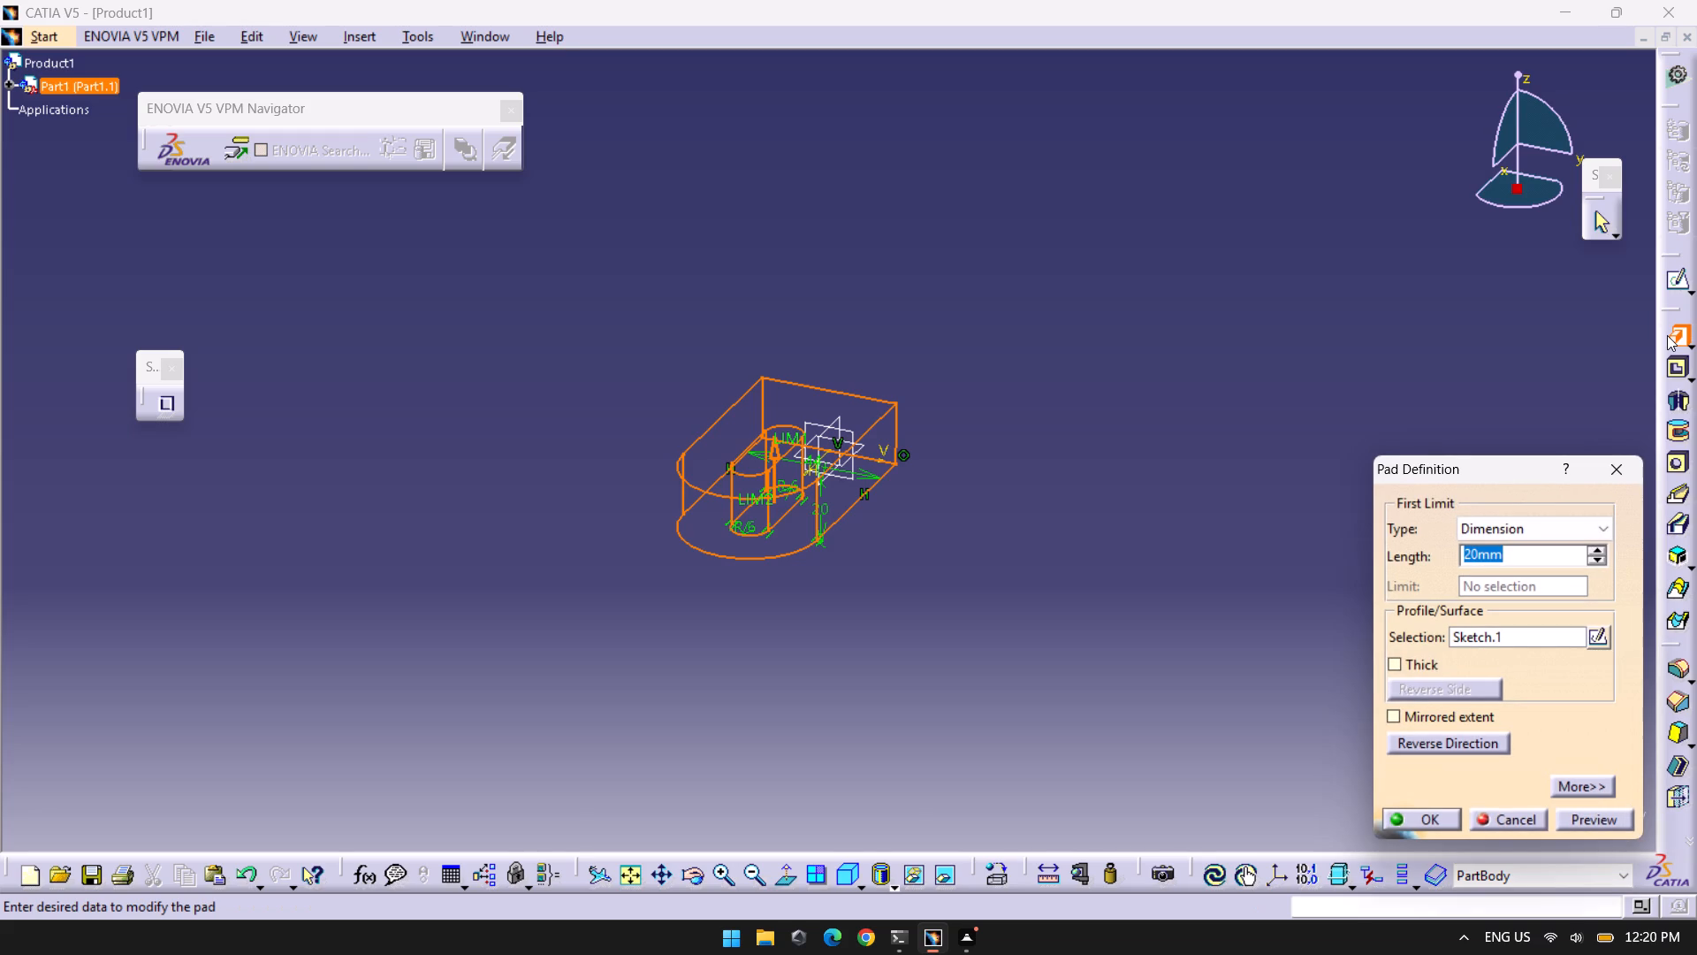
{"action": "type", "text": "10"}
{"action": "key", "text": "Return"}
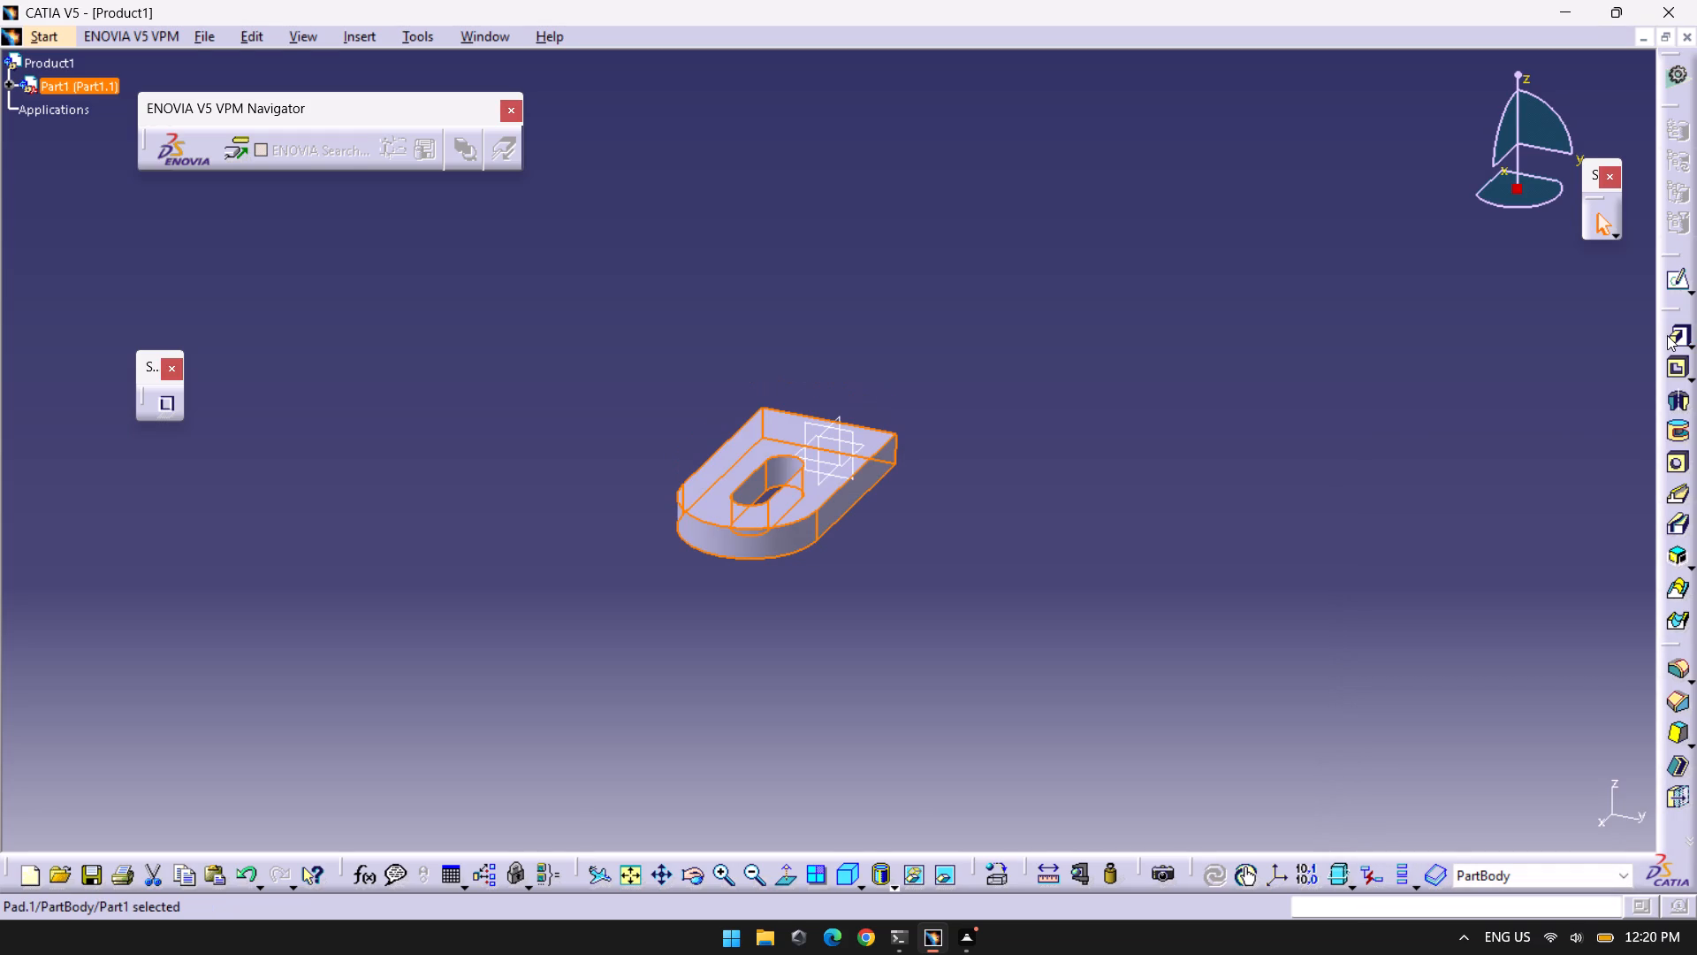
Open a new sketch on the straight long side face of the slotted base plate.
{"action": "left_click", "coordinate": [1427, 544]}
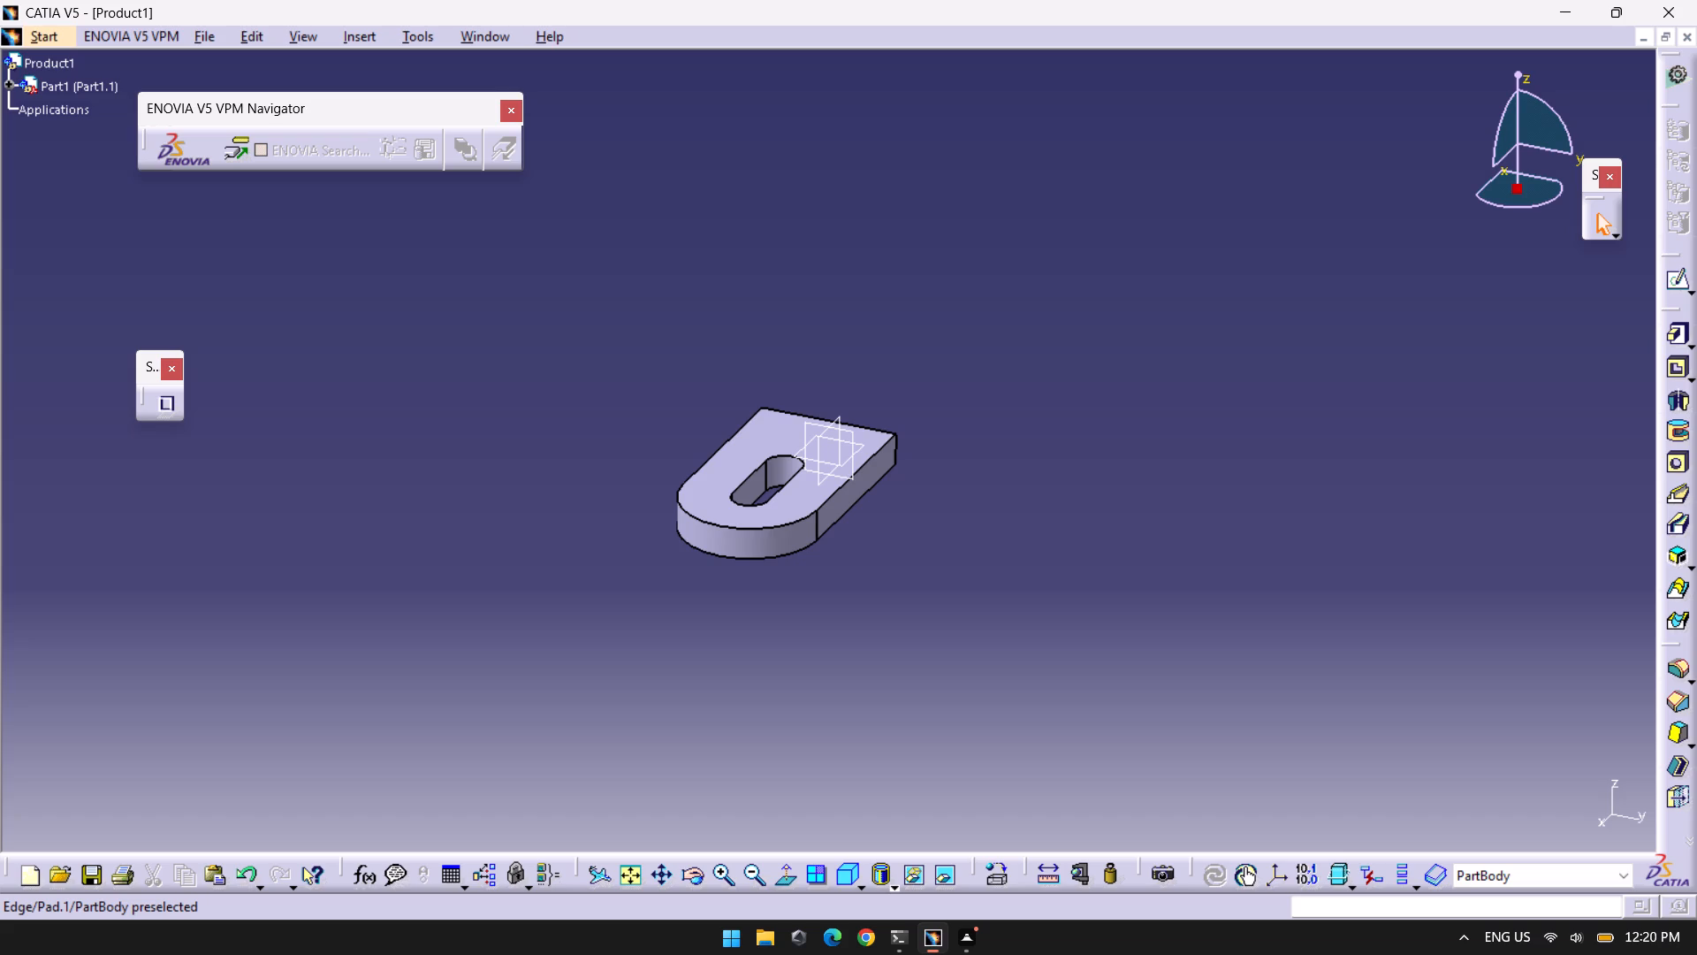
{"action": "left_click", "coordinate": [895, 445]}
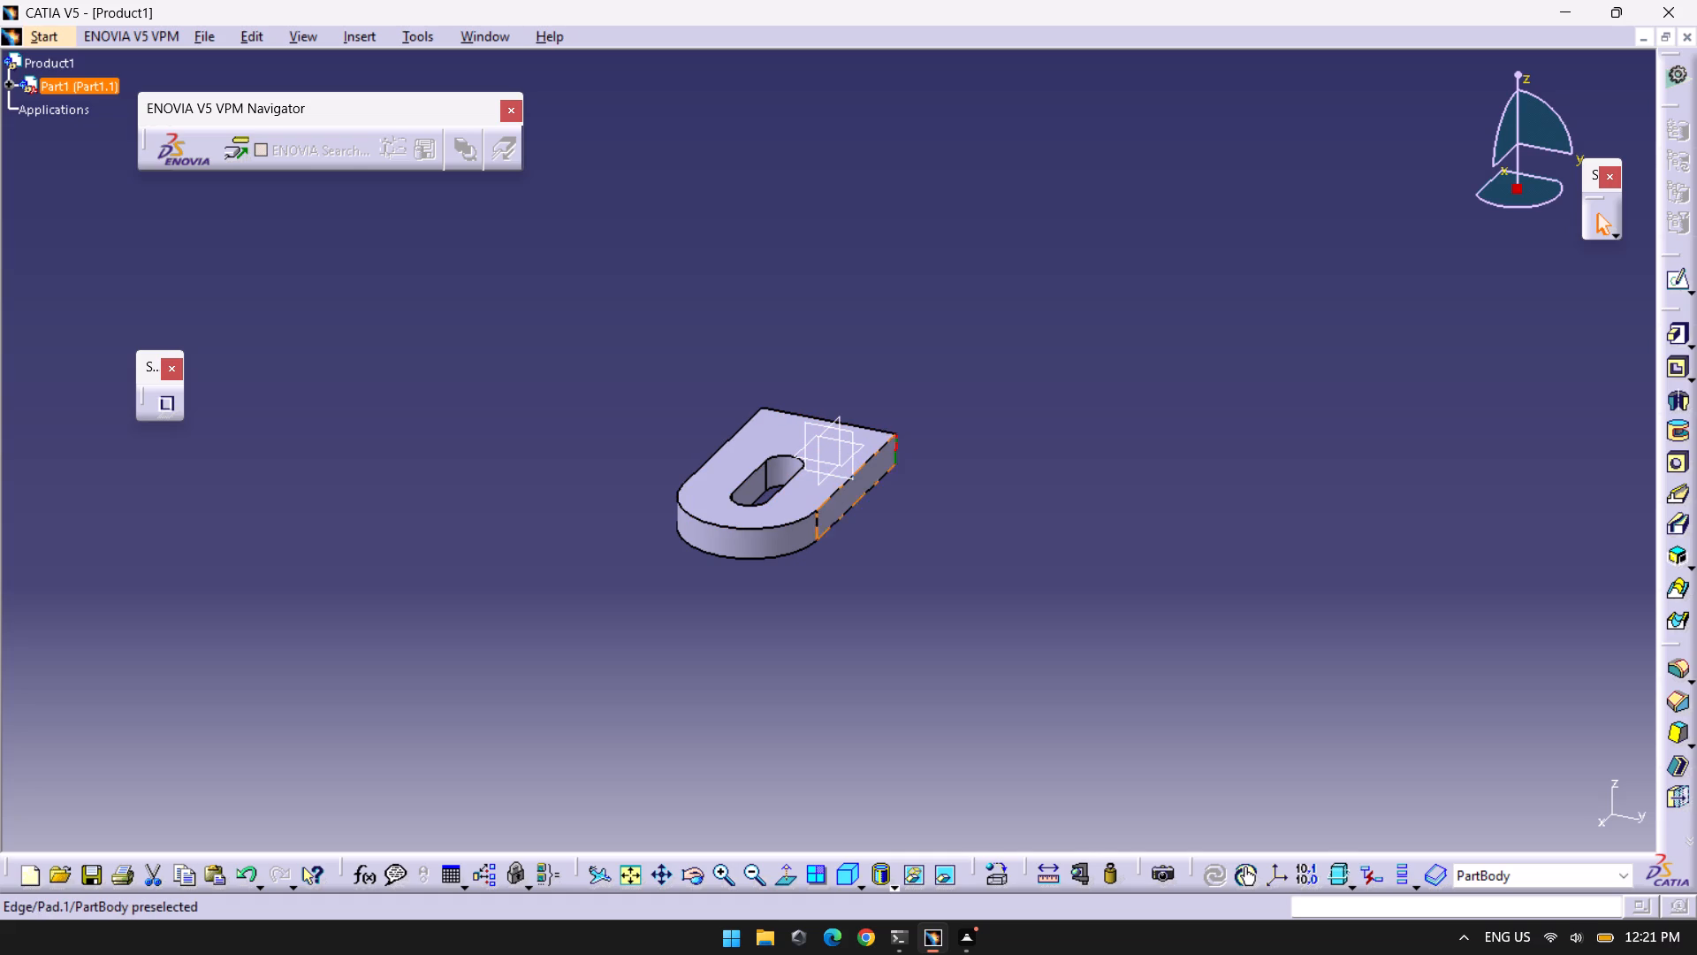
{"action": "left_click", "coordinate": [692, 875]}
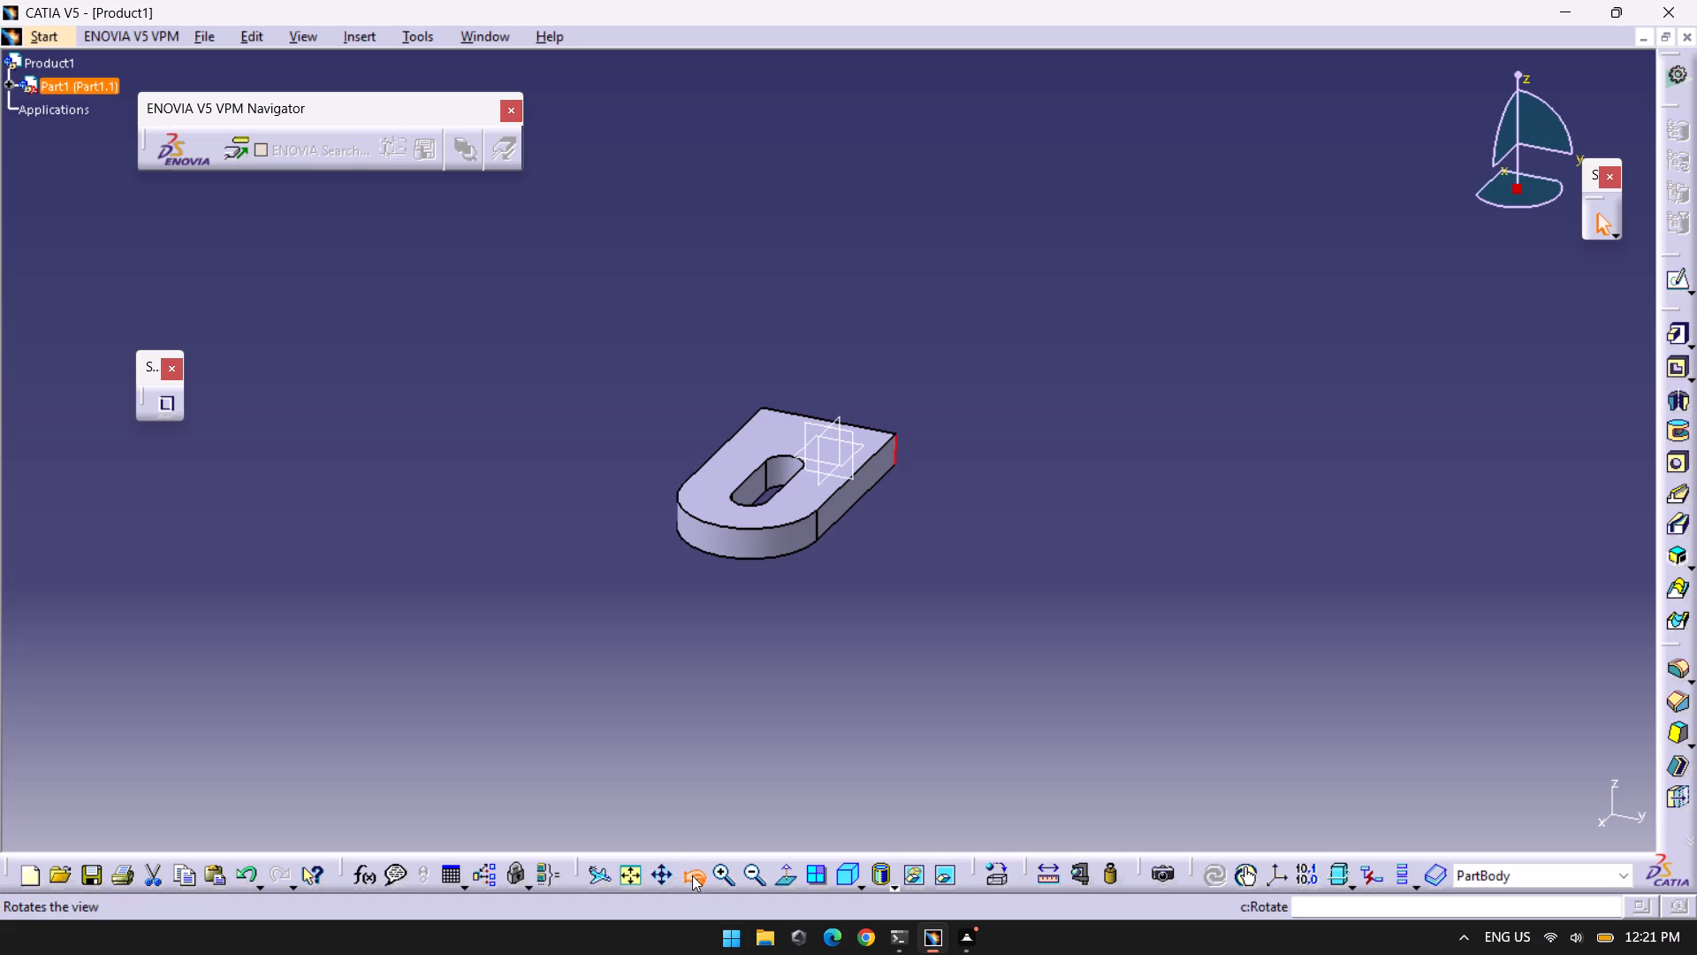
{"action": "left_click_drag", "start_coordinate": [644, 747], "coordinate": [1054, 730]}
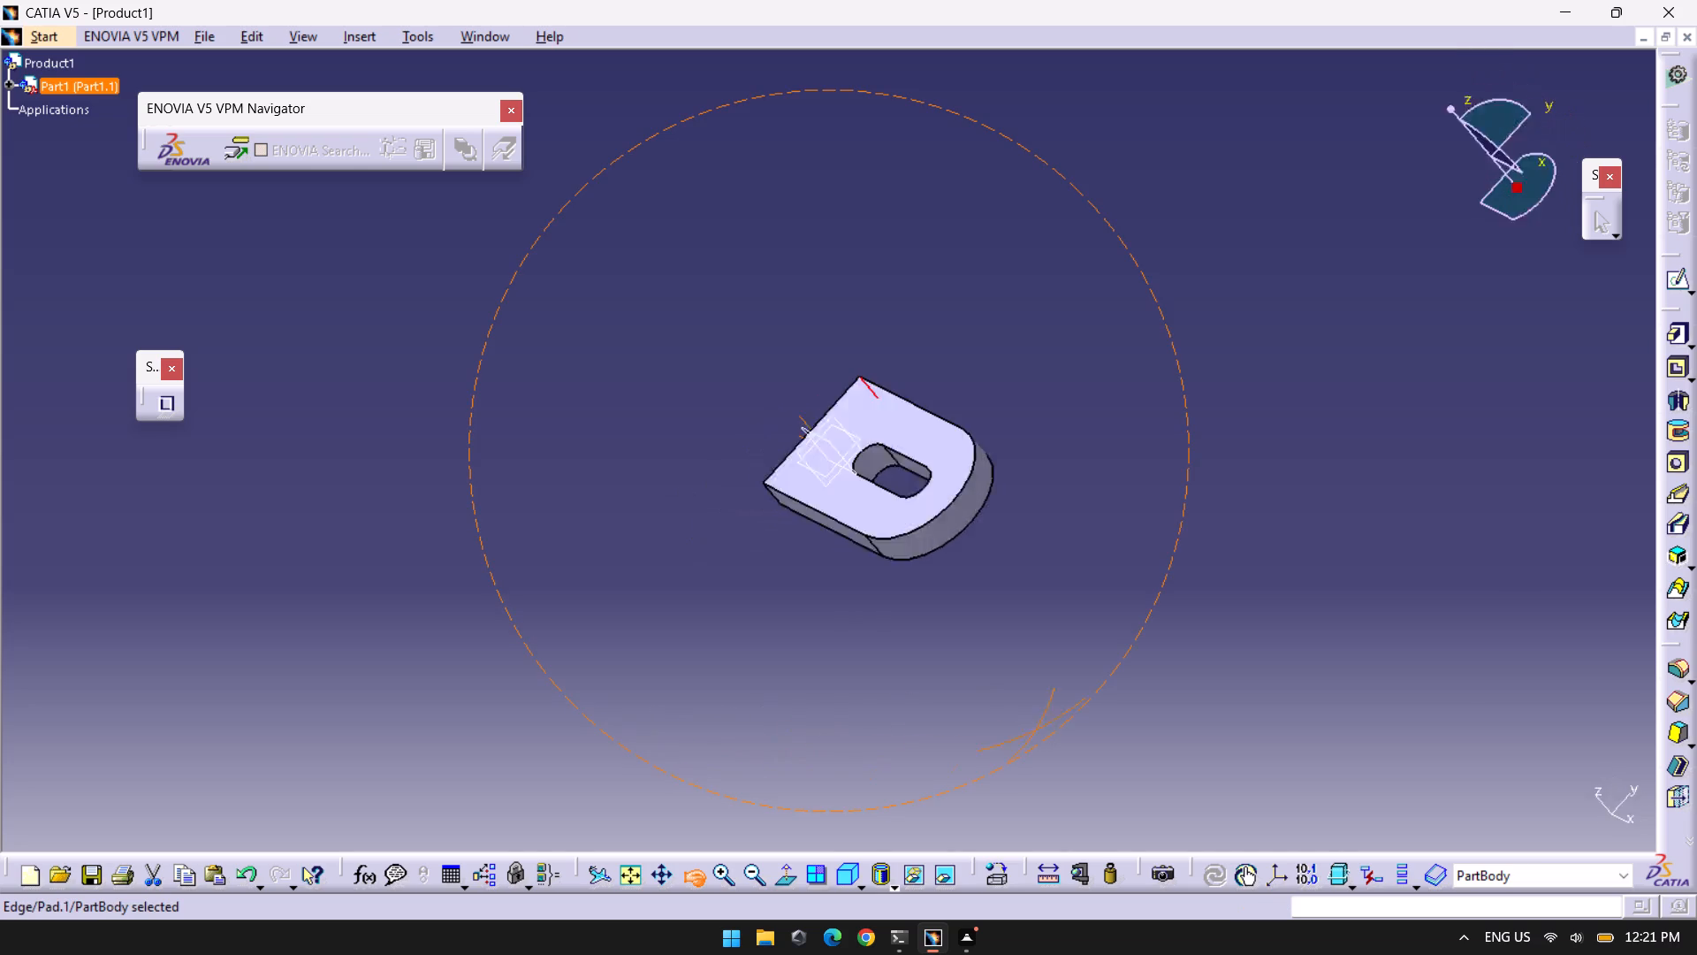
{"action": "left_click_drag", "start_coordinate": [1054, 730], "coordinate": [1130, 735]}
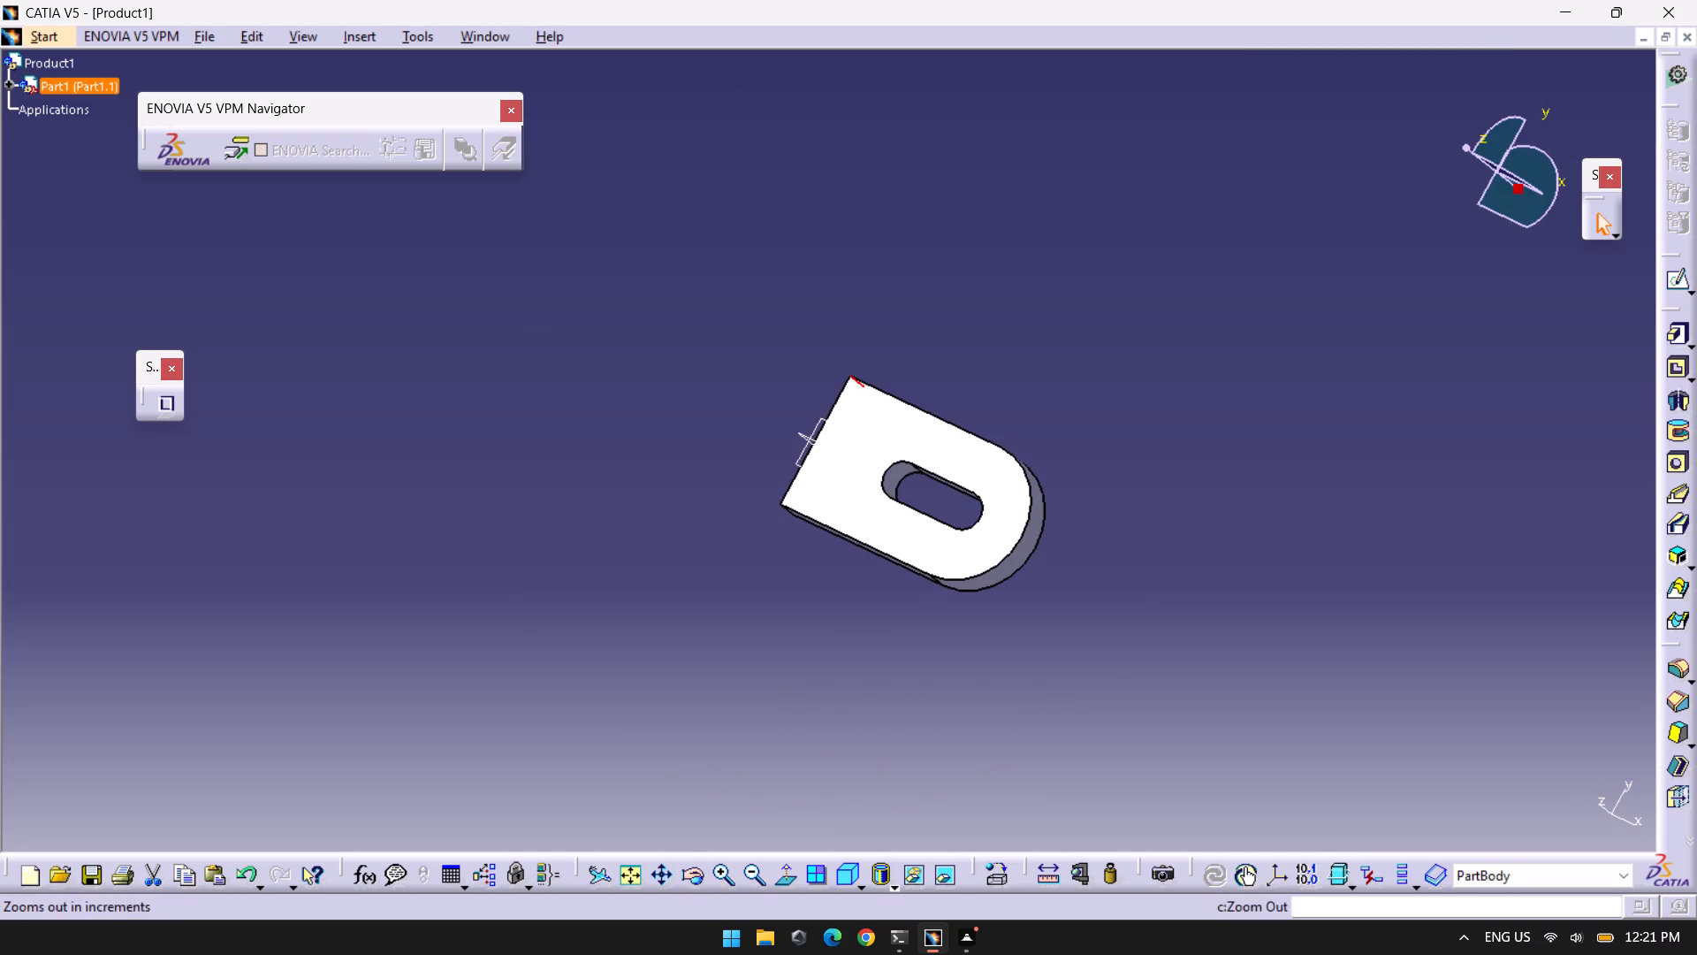
{"action": "left_click", "coordinate": [690, 879]}
{"action": "left_click", "coordinate": [818, 569]}
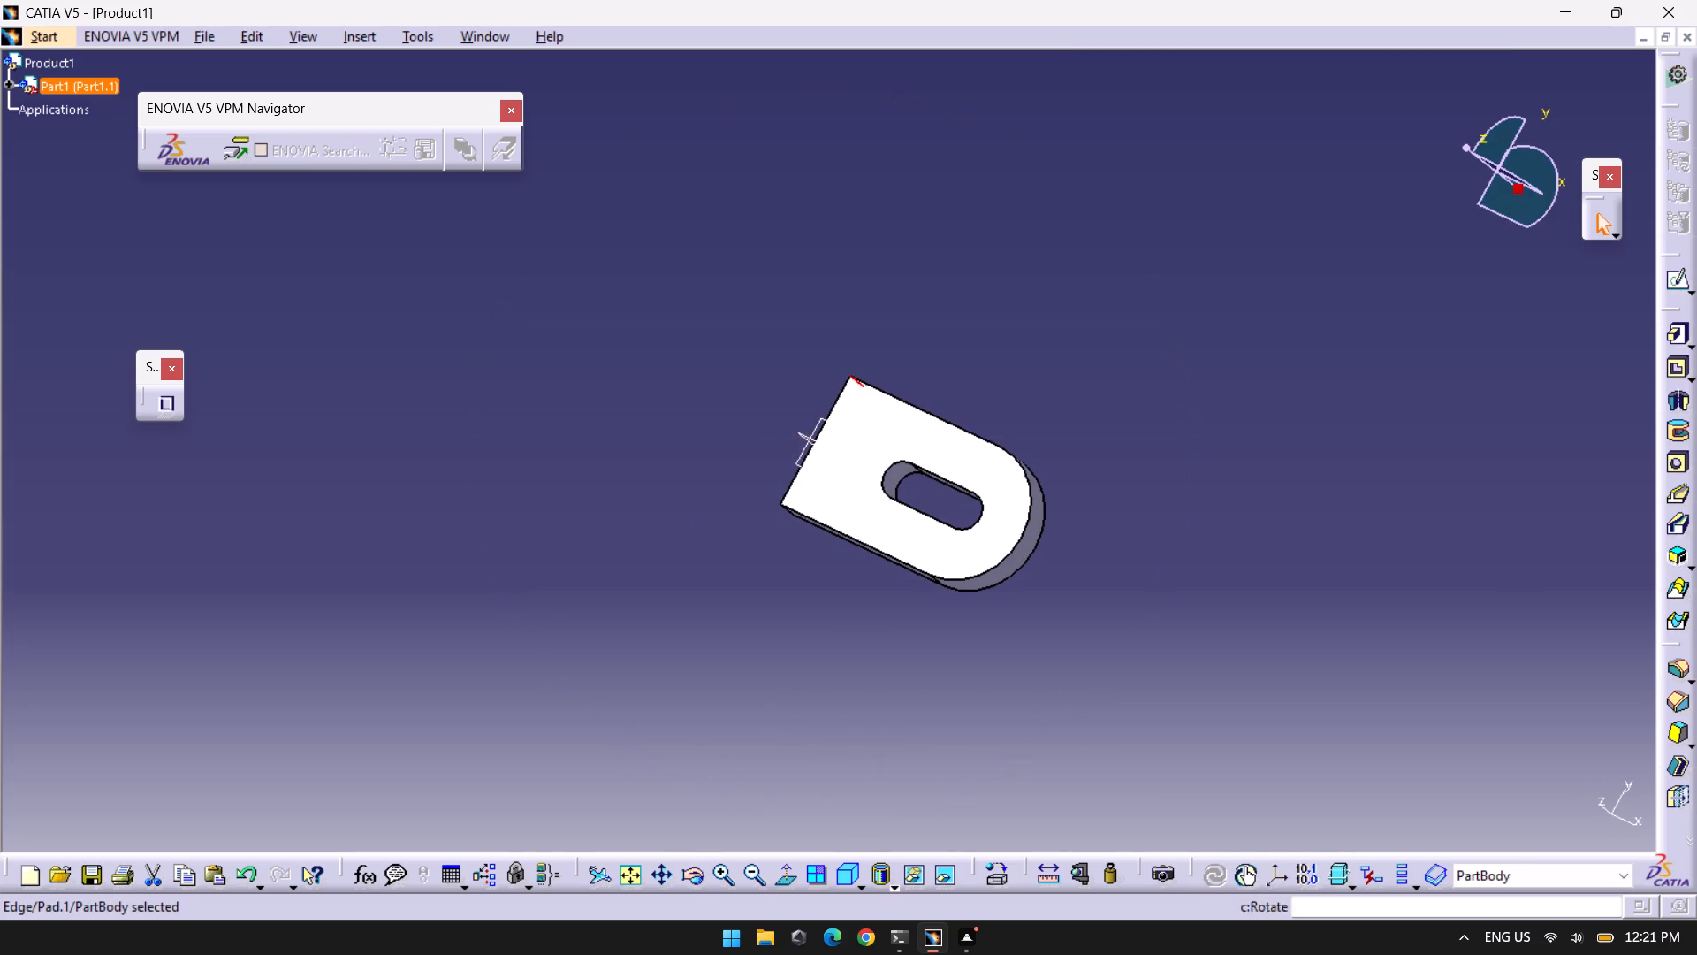
{"action": "left_click", "coordinate": [693, 870]}
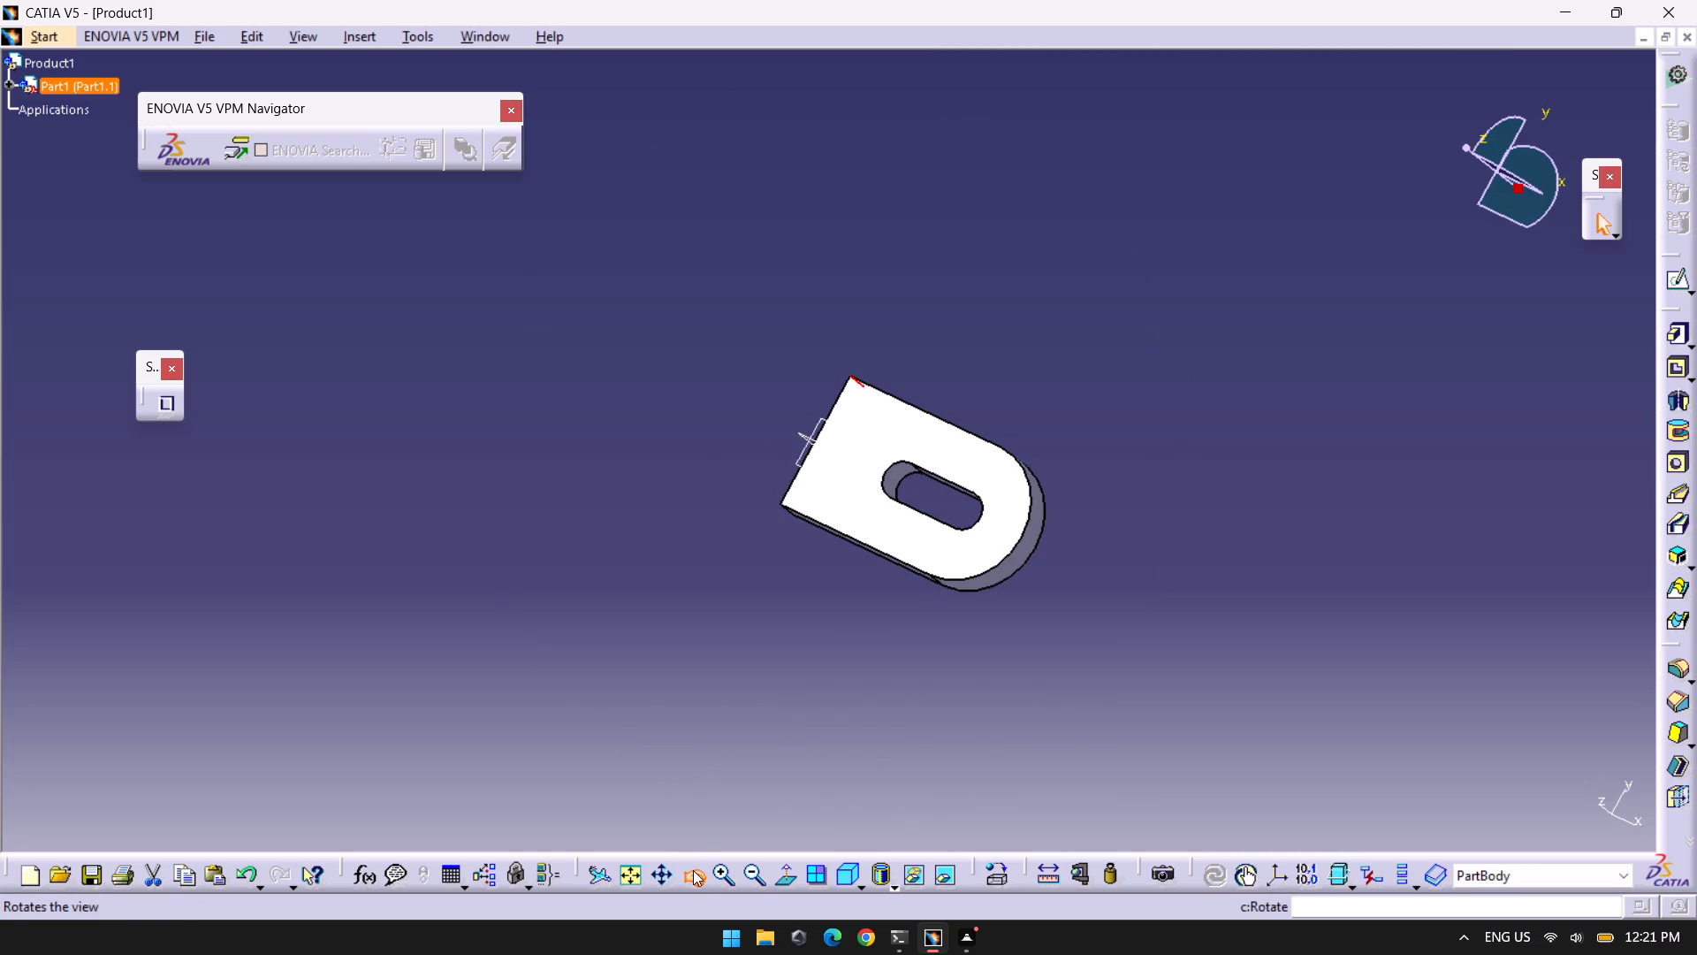
{"action": "left_click_drag", "start_coordinate": [765, 713], "coordinate": [1031, 415]}
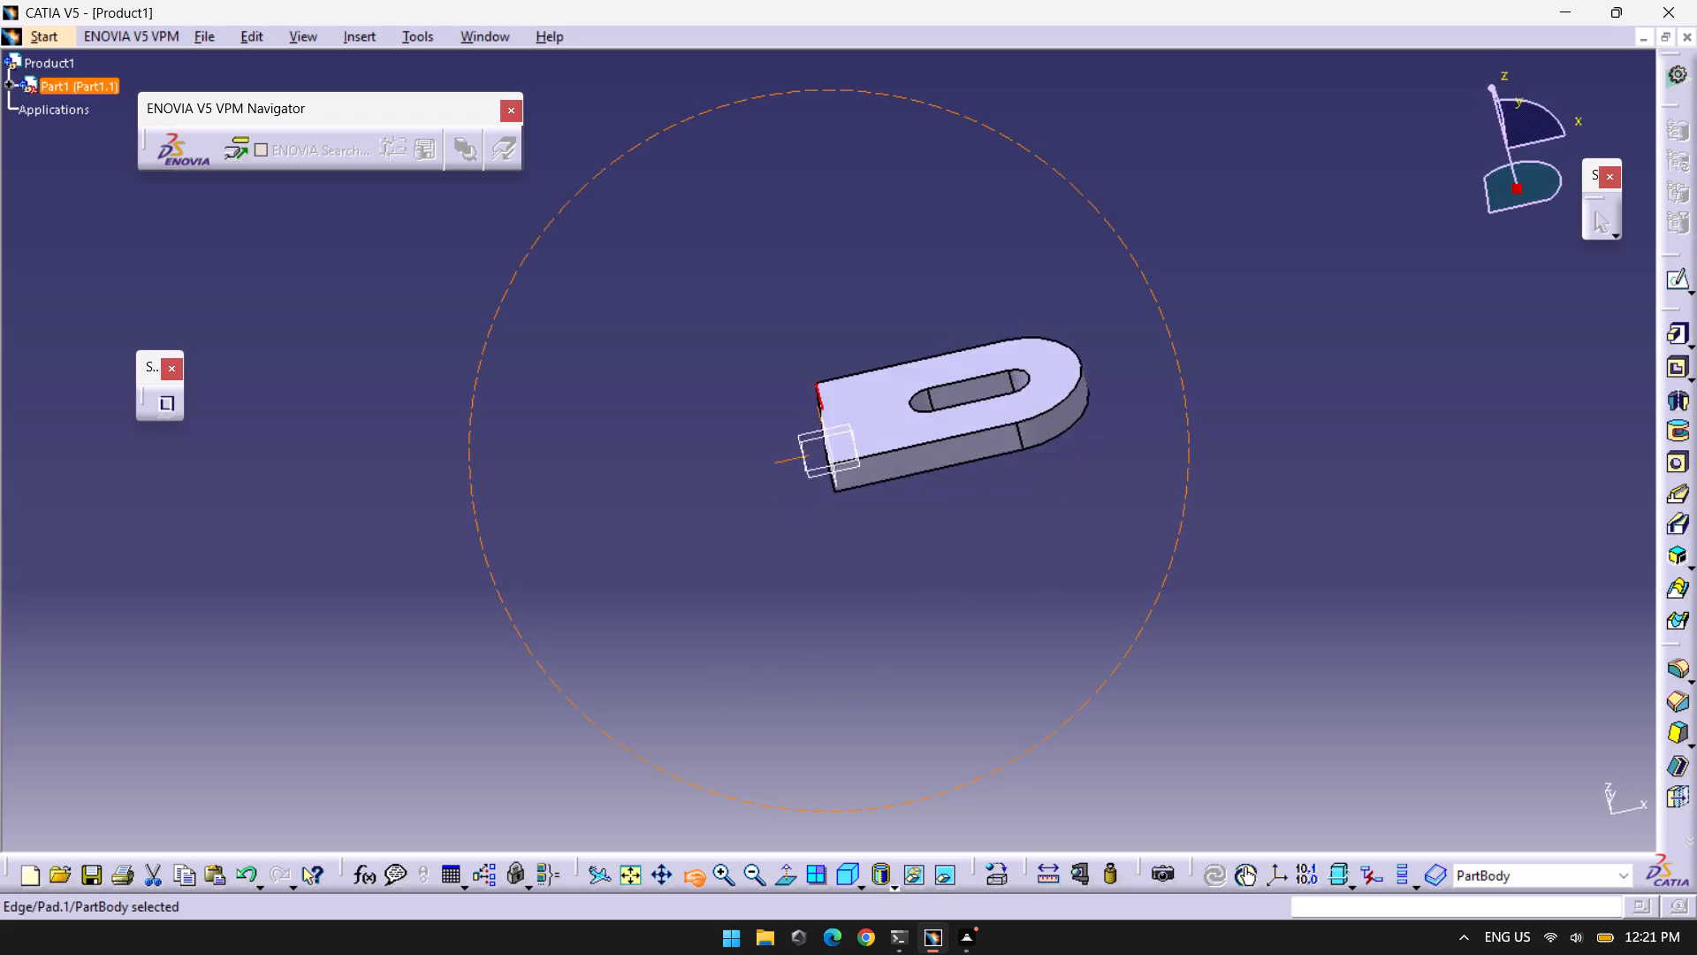
{"action": "left_click_drag", "start_coordinate": [1031, 415], "coordinate": [1140, 408]}
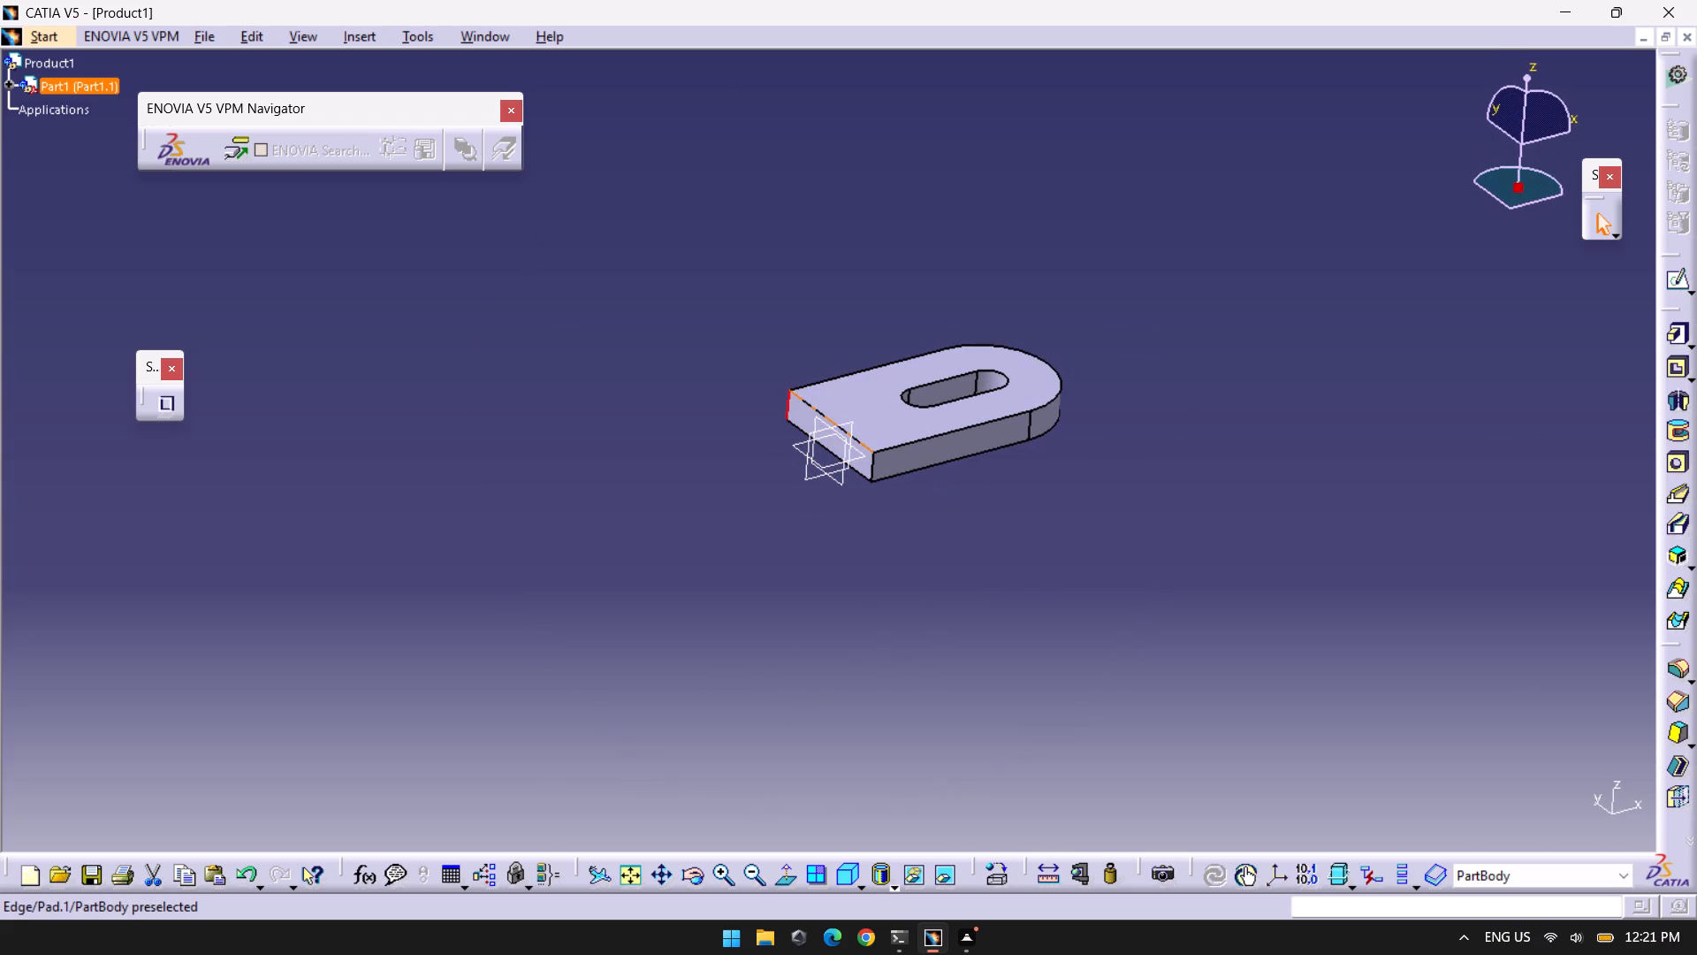
{"action": "left_click", "coordinate": [801, 410]}
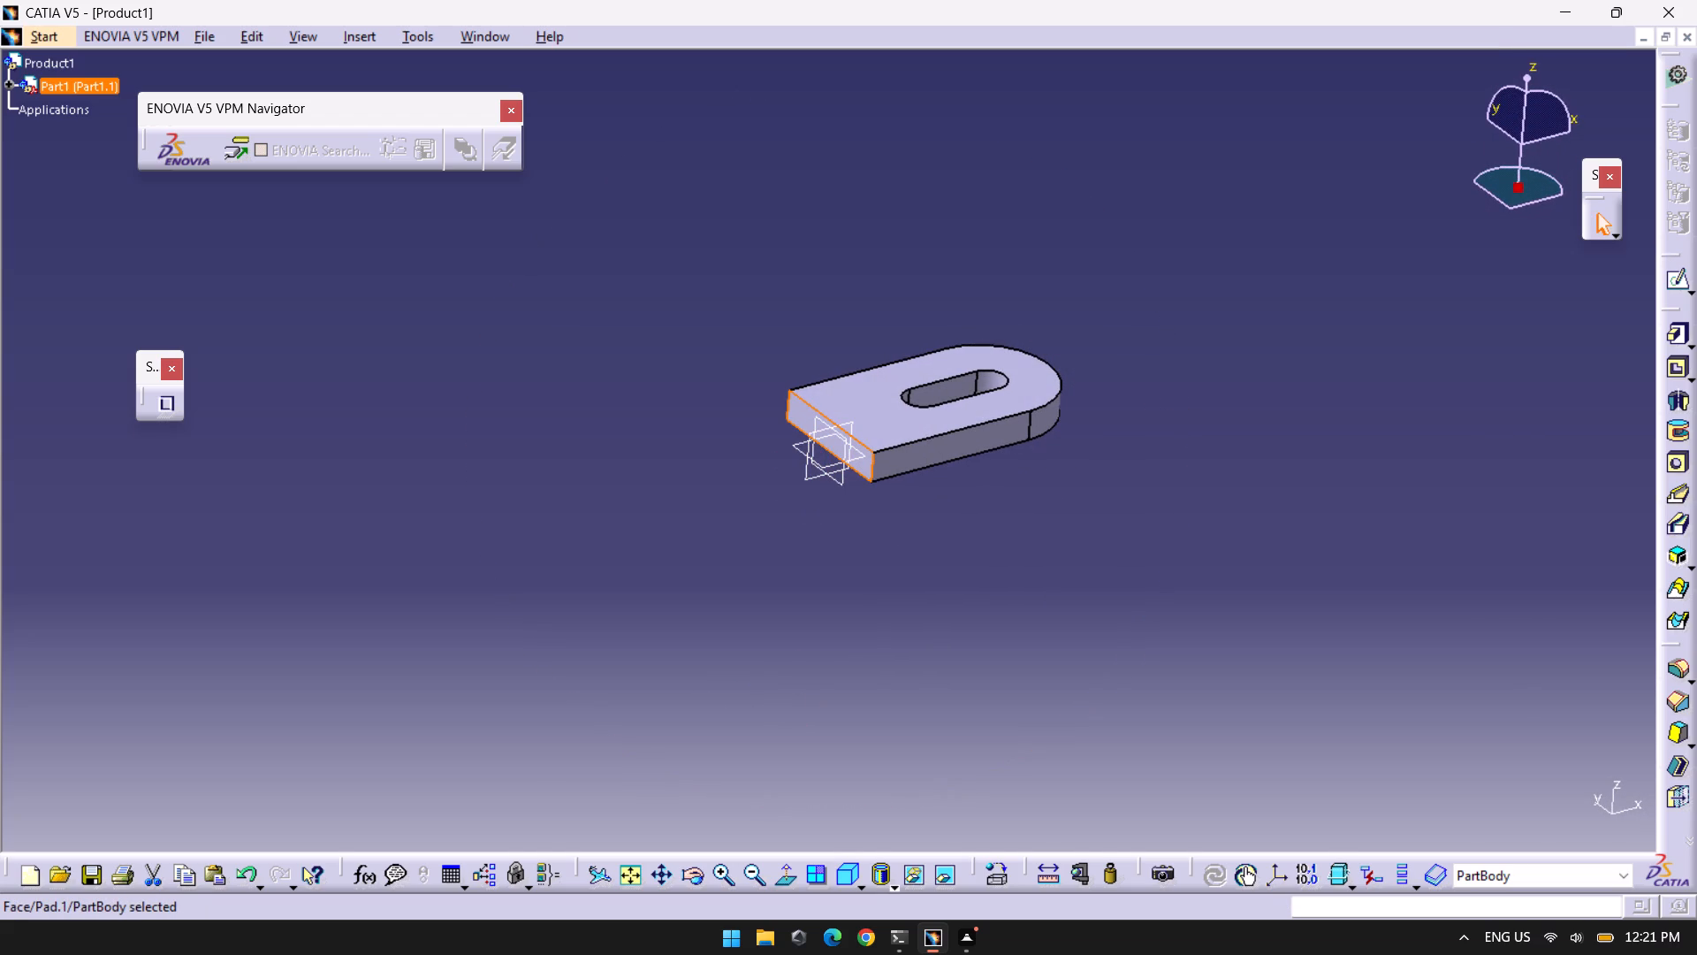
{"action": "left_click", "coordinate": [923, 462]}
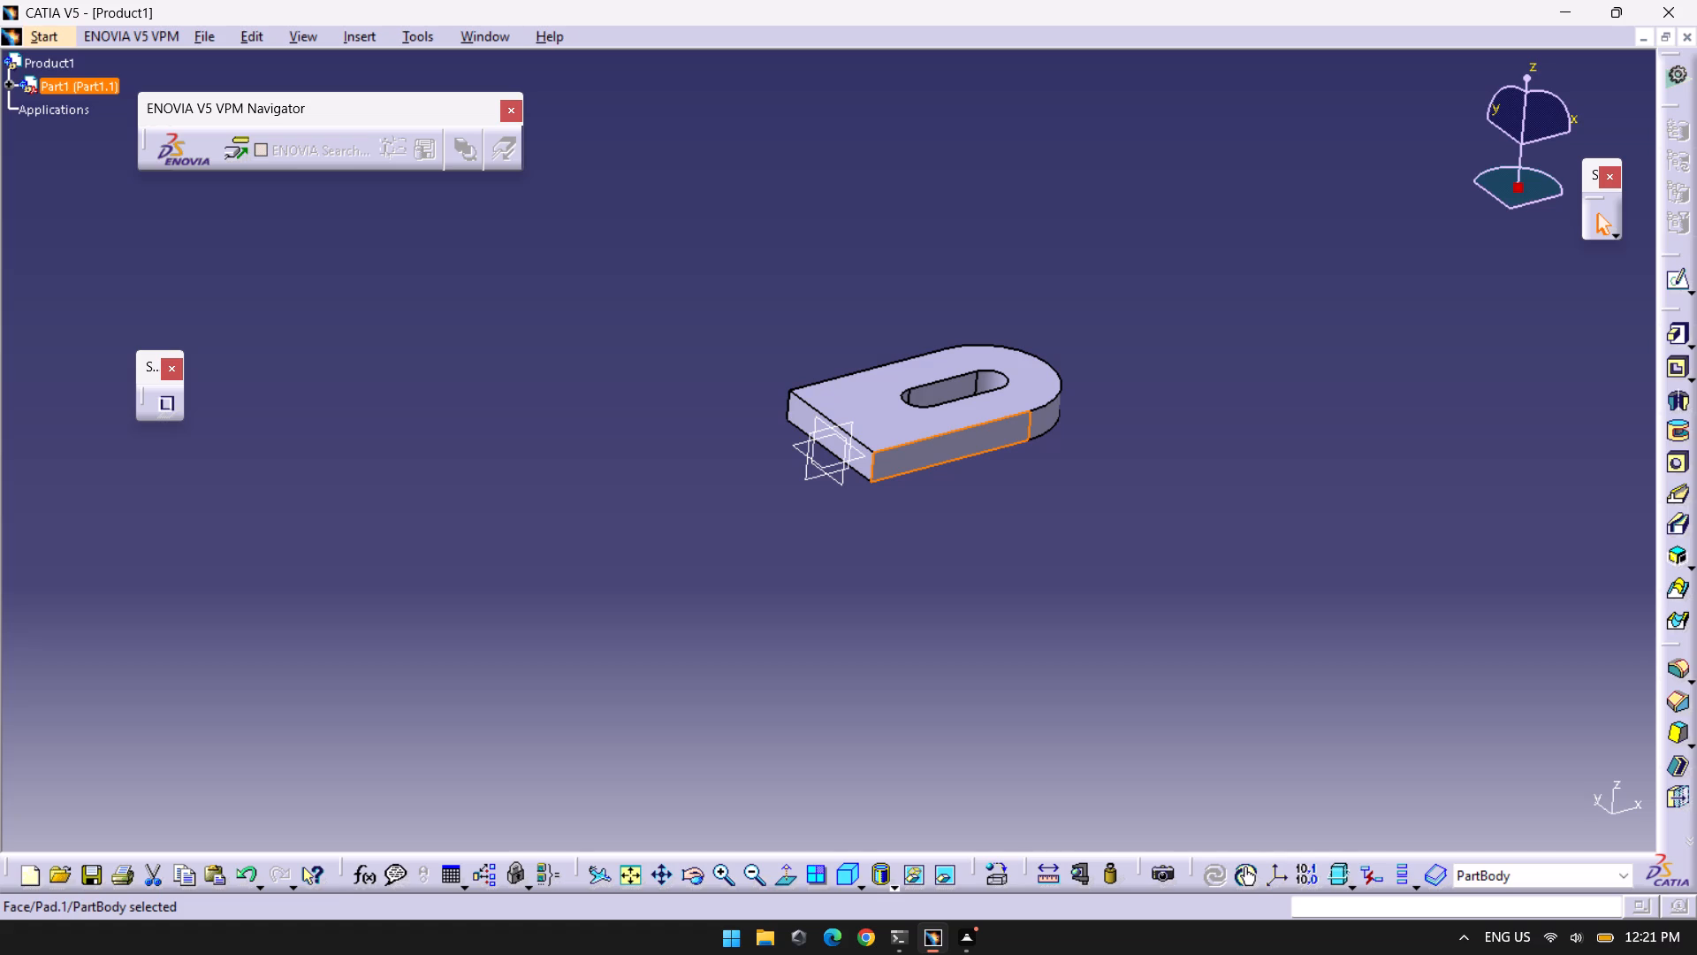
{"action": "left_click", "coordinate": [1677, 274]}
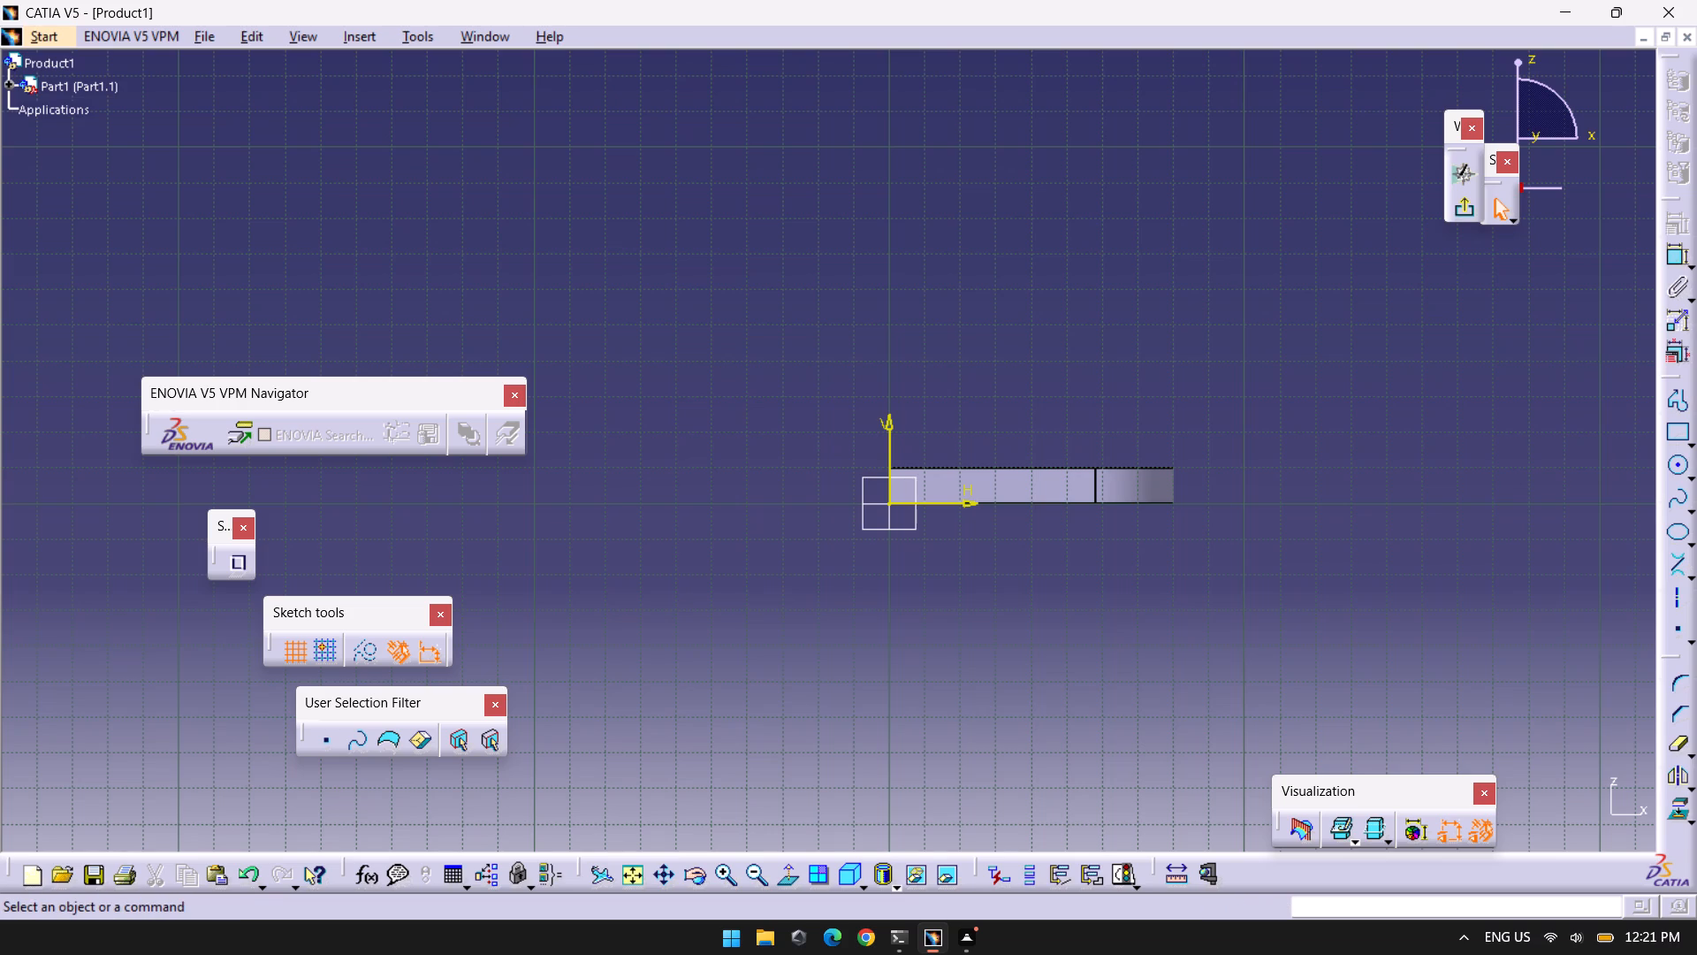
Draw a 42 mm line from the sketch origin at an angle of 120 degrees.
{"action": "left_click", "coordinate": [1693, 574]}
{"action": "left_click", "coordinate": [1541, 600]}
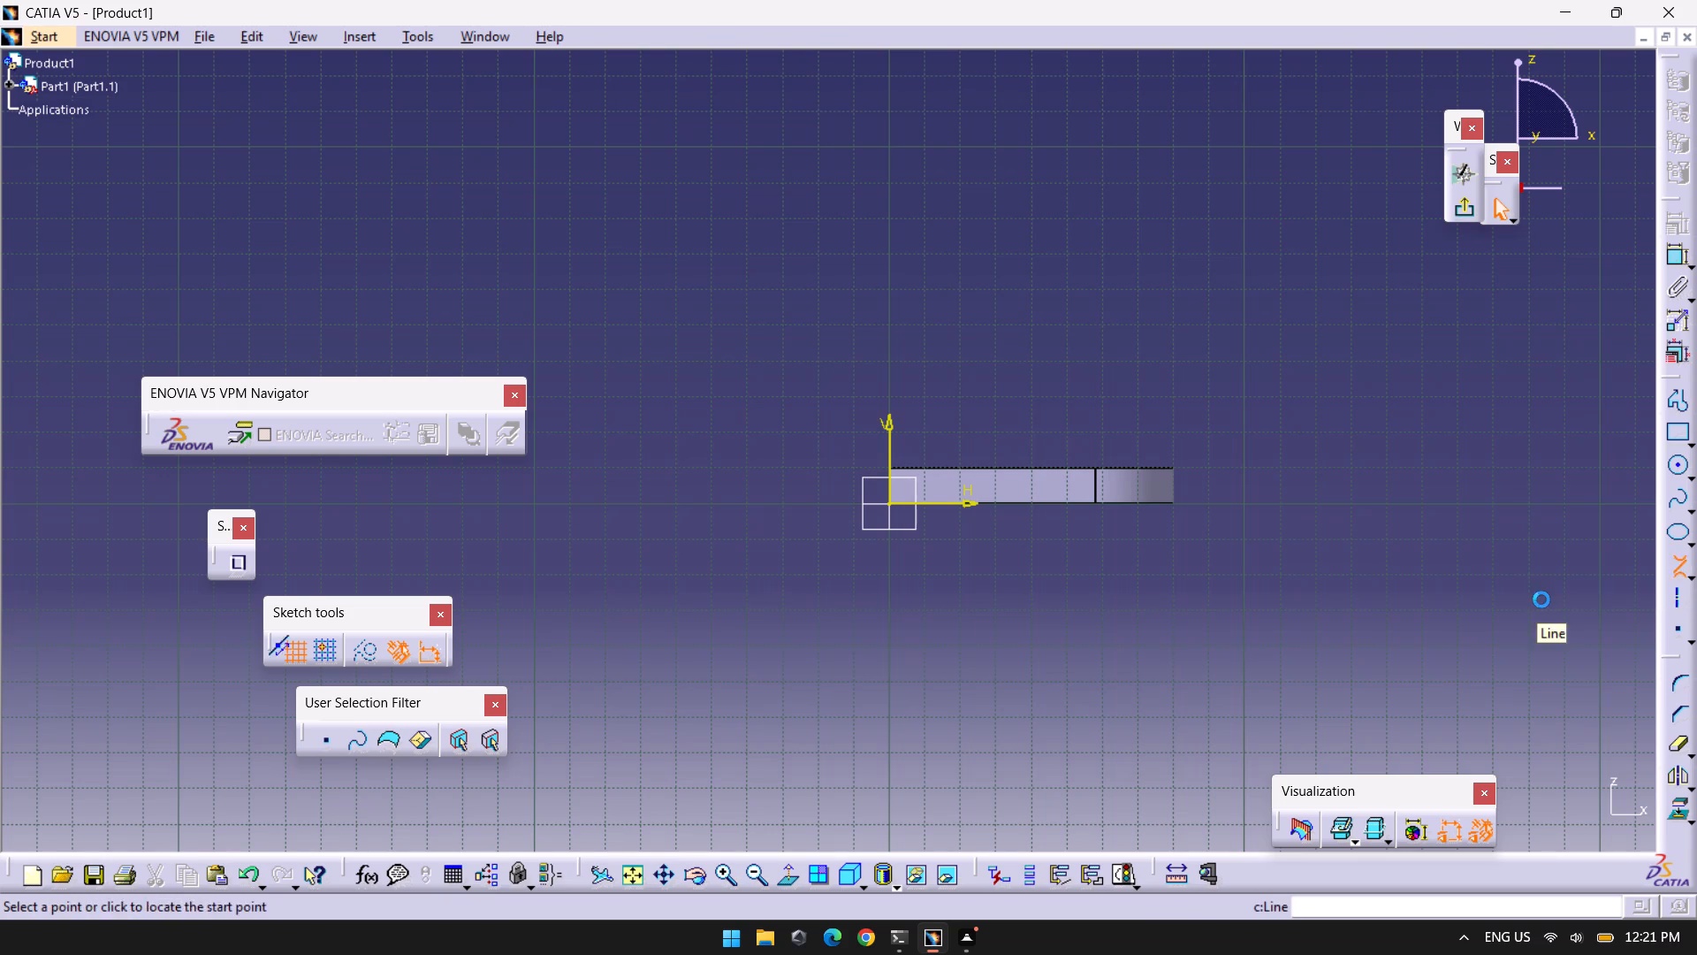
{"action": "left_click", "coordinate": [893, 504]}
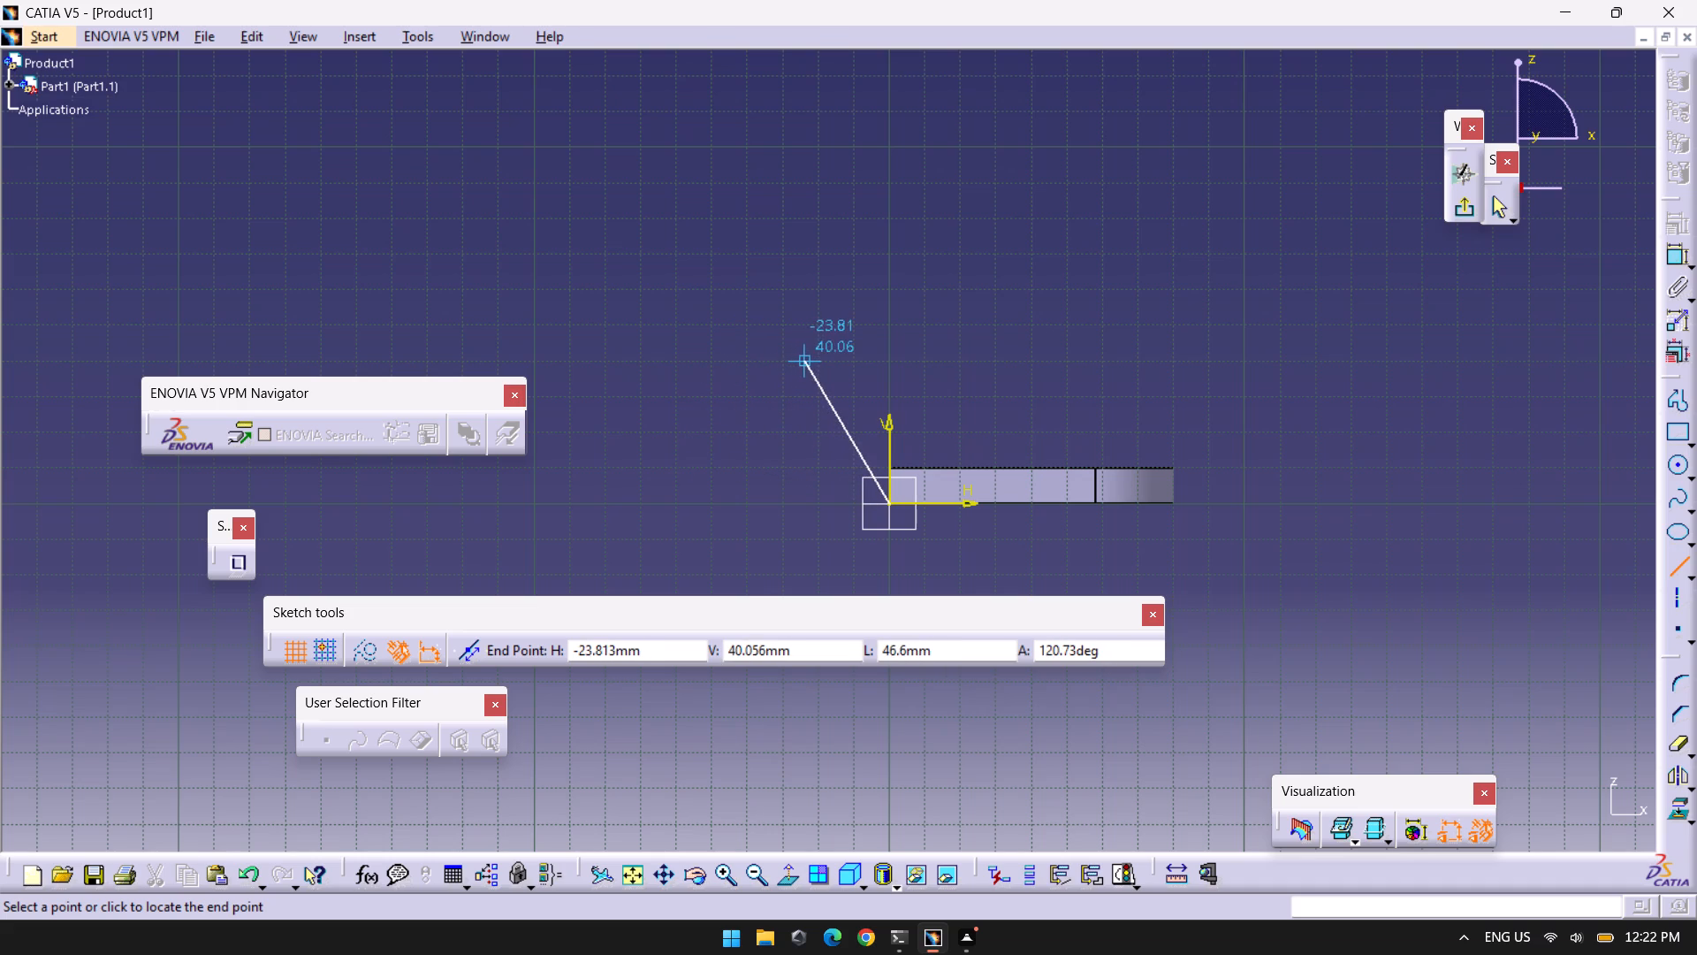
{"action": "key", "text": "Tab"}
{"action": "key", "text": "Tab"}
{"action": "key", "text": "Tab"}
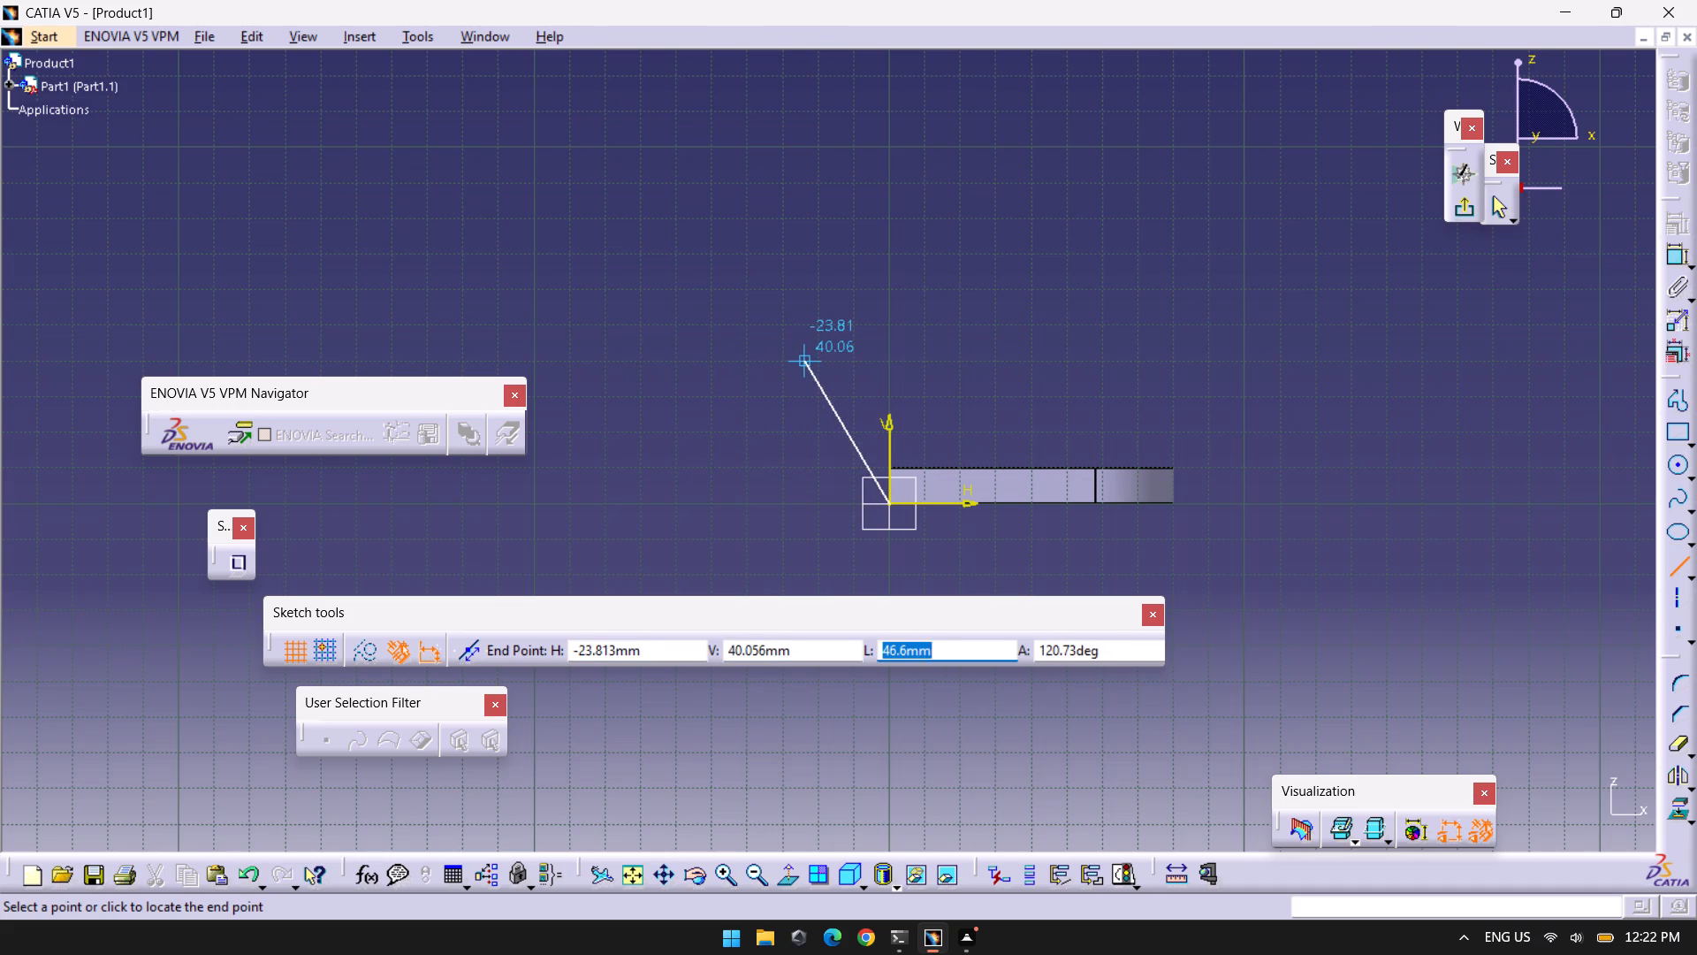
{"action": "key", "text": "2"}
{"action": "key", "text": "BackSpace"}
{"action": "type", "text": "42"}
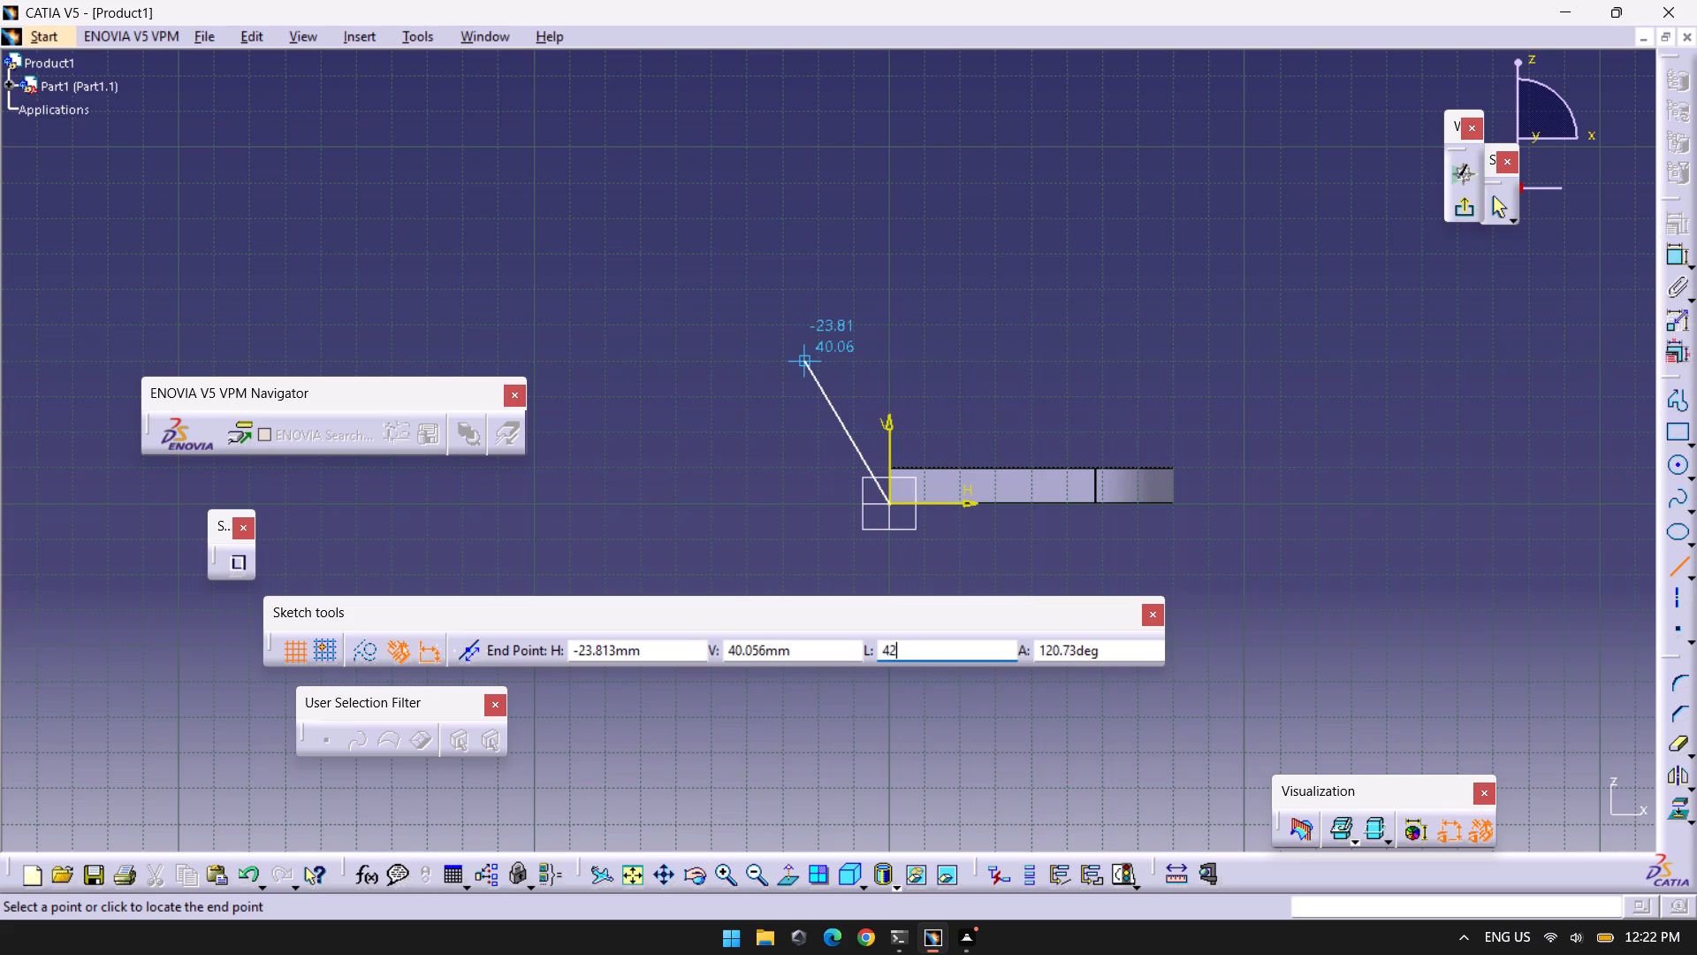
{"action": "key", "text": "Tab"}
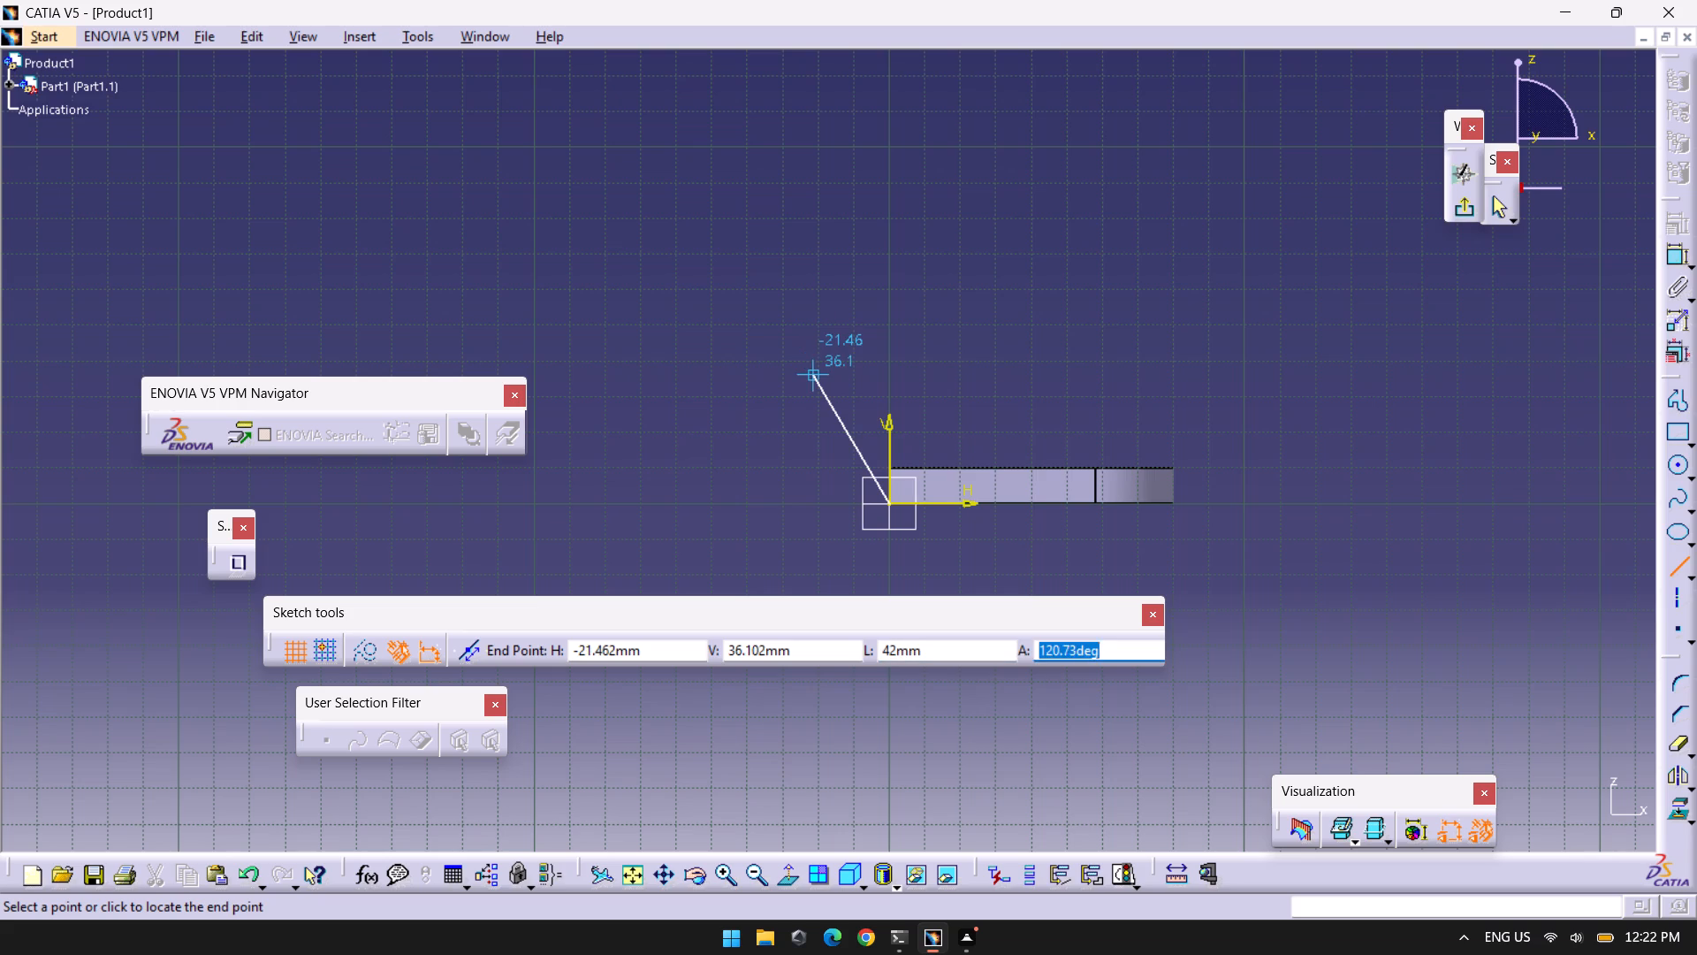
{"action": "type", "text": "120"}
{"action": "key", "text": "Return"}
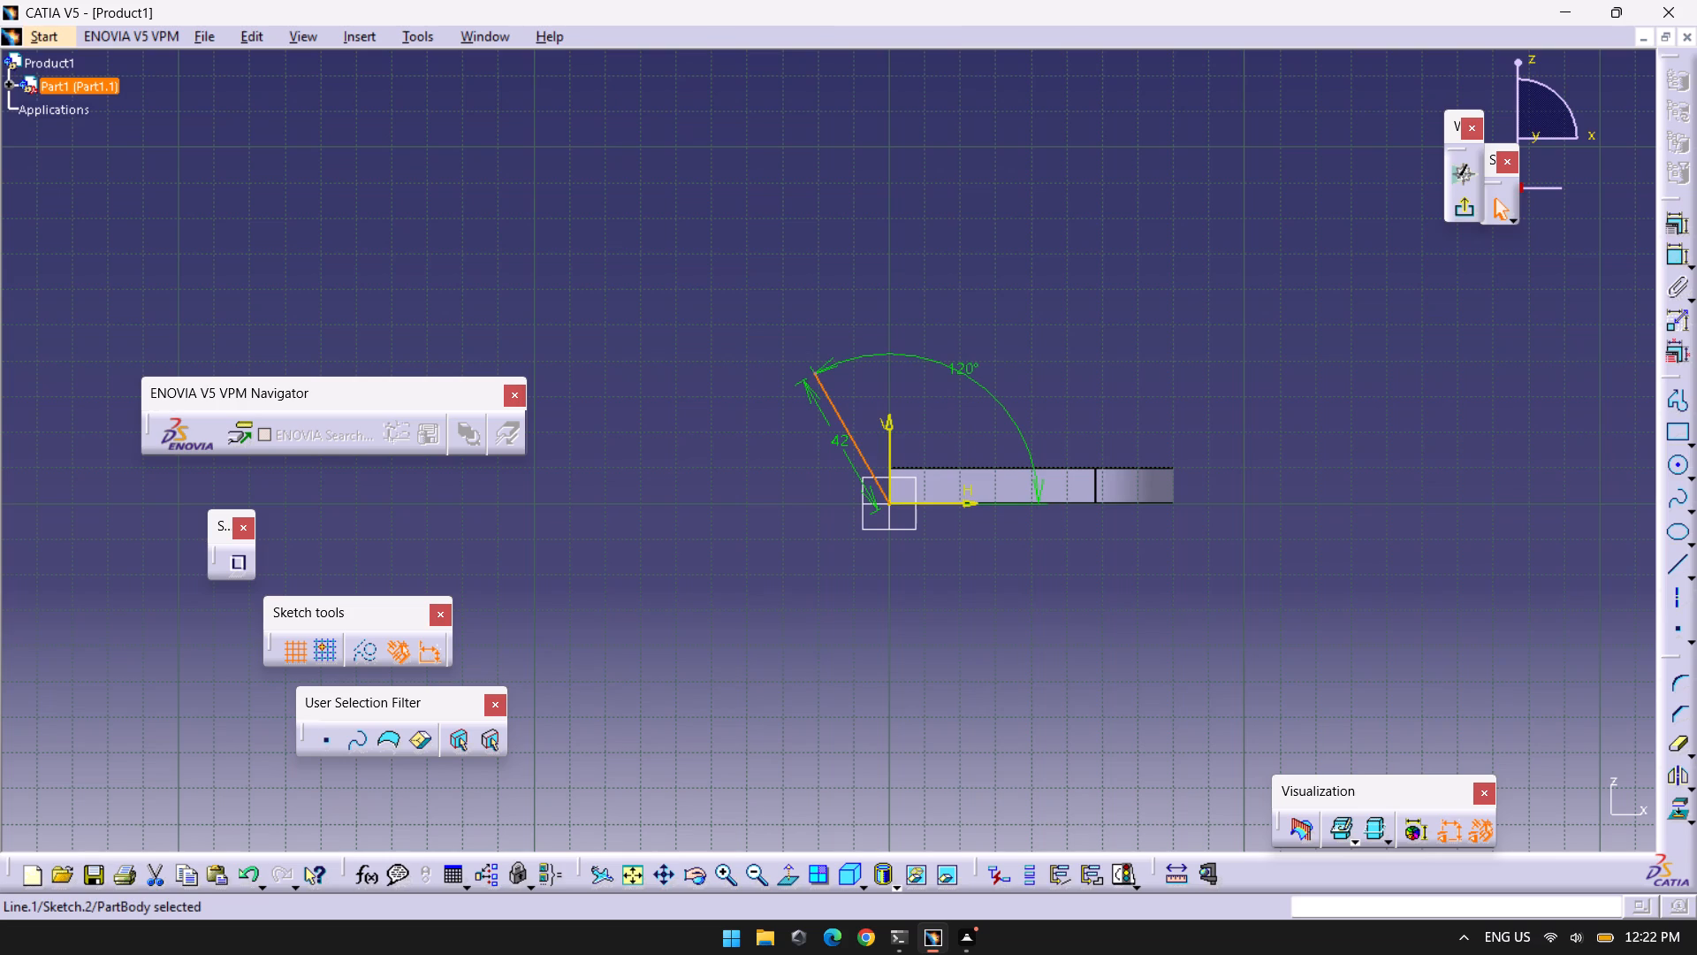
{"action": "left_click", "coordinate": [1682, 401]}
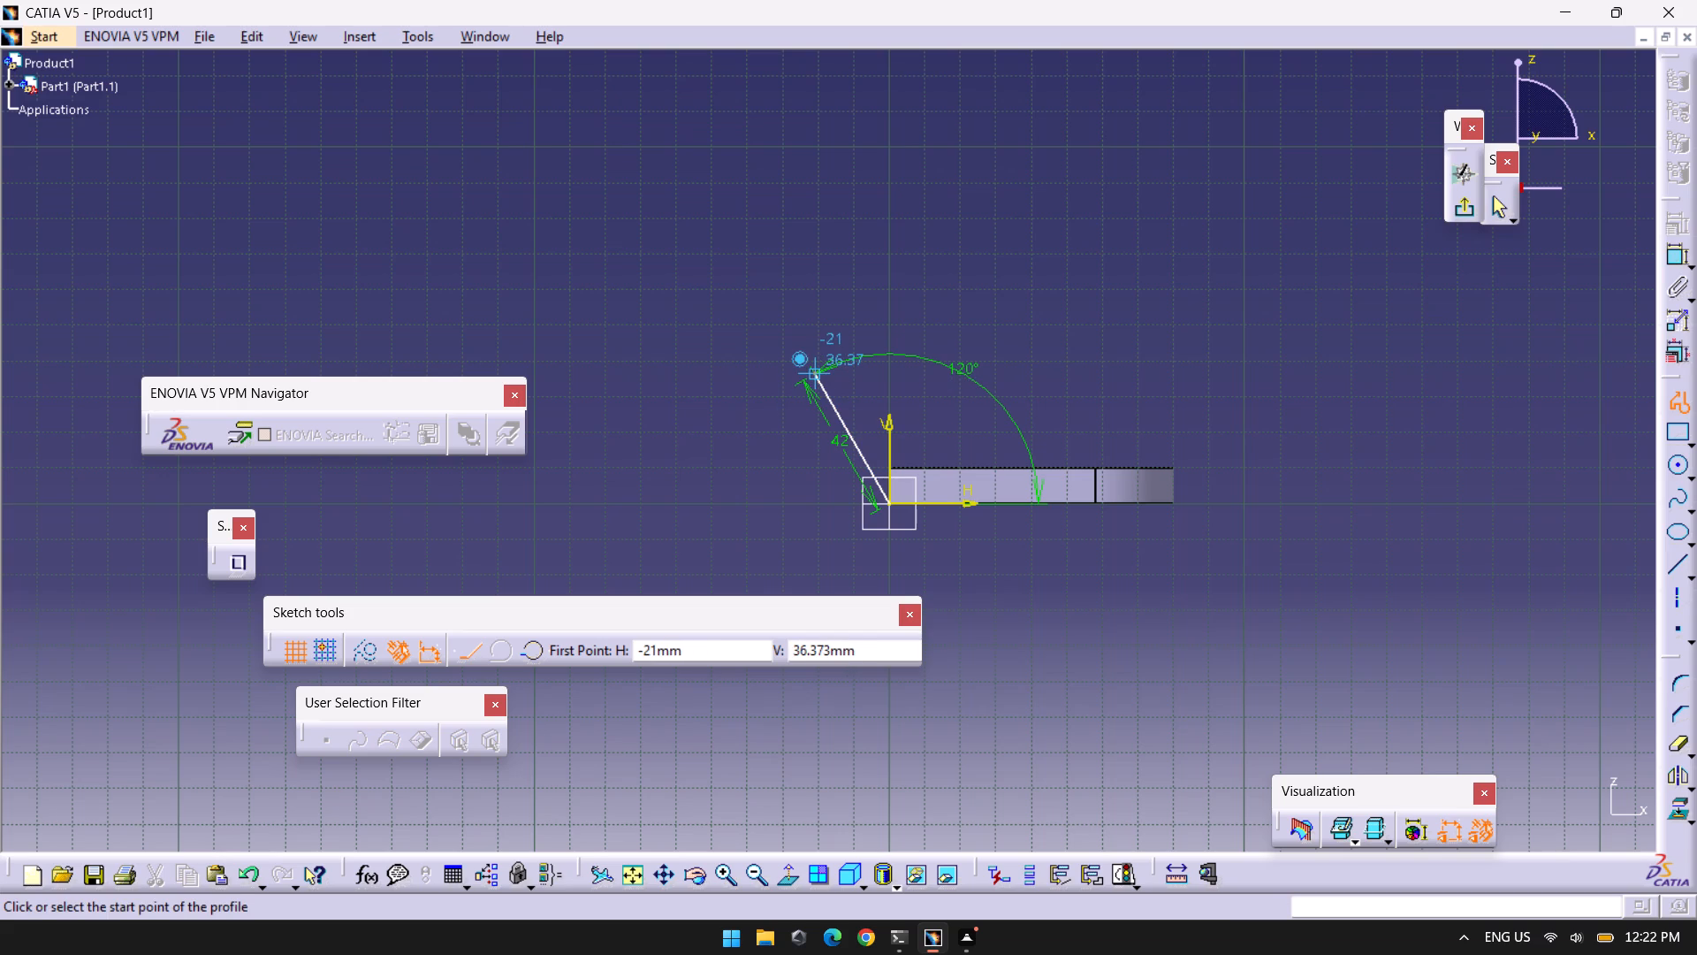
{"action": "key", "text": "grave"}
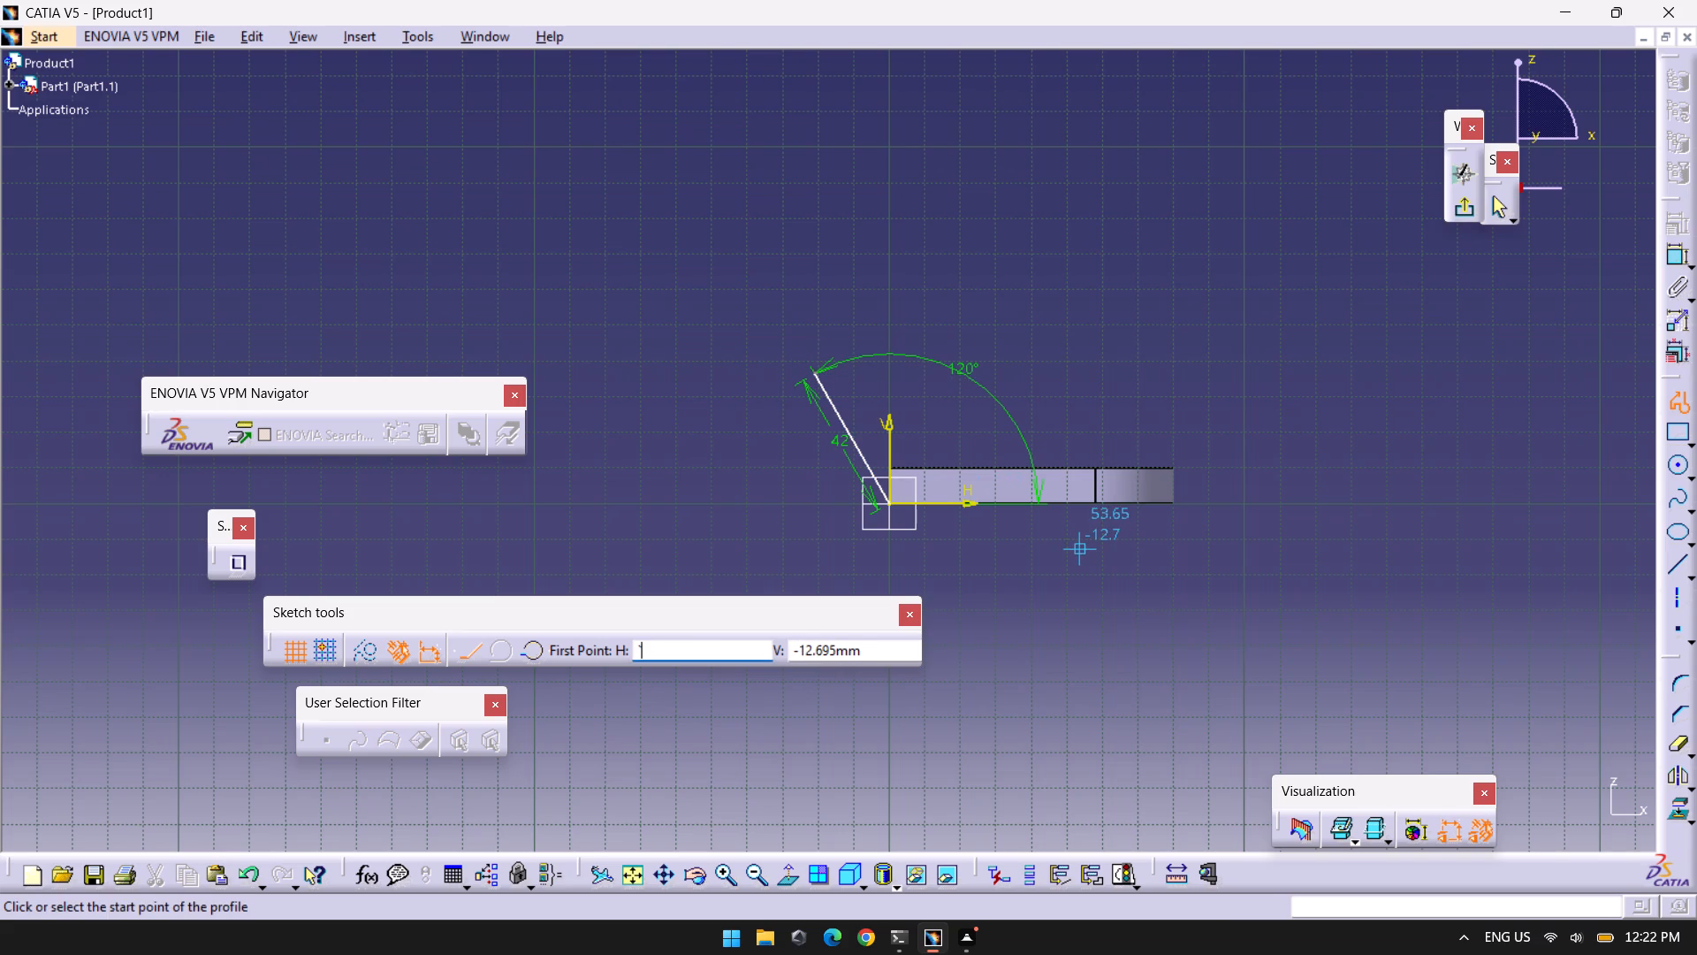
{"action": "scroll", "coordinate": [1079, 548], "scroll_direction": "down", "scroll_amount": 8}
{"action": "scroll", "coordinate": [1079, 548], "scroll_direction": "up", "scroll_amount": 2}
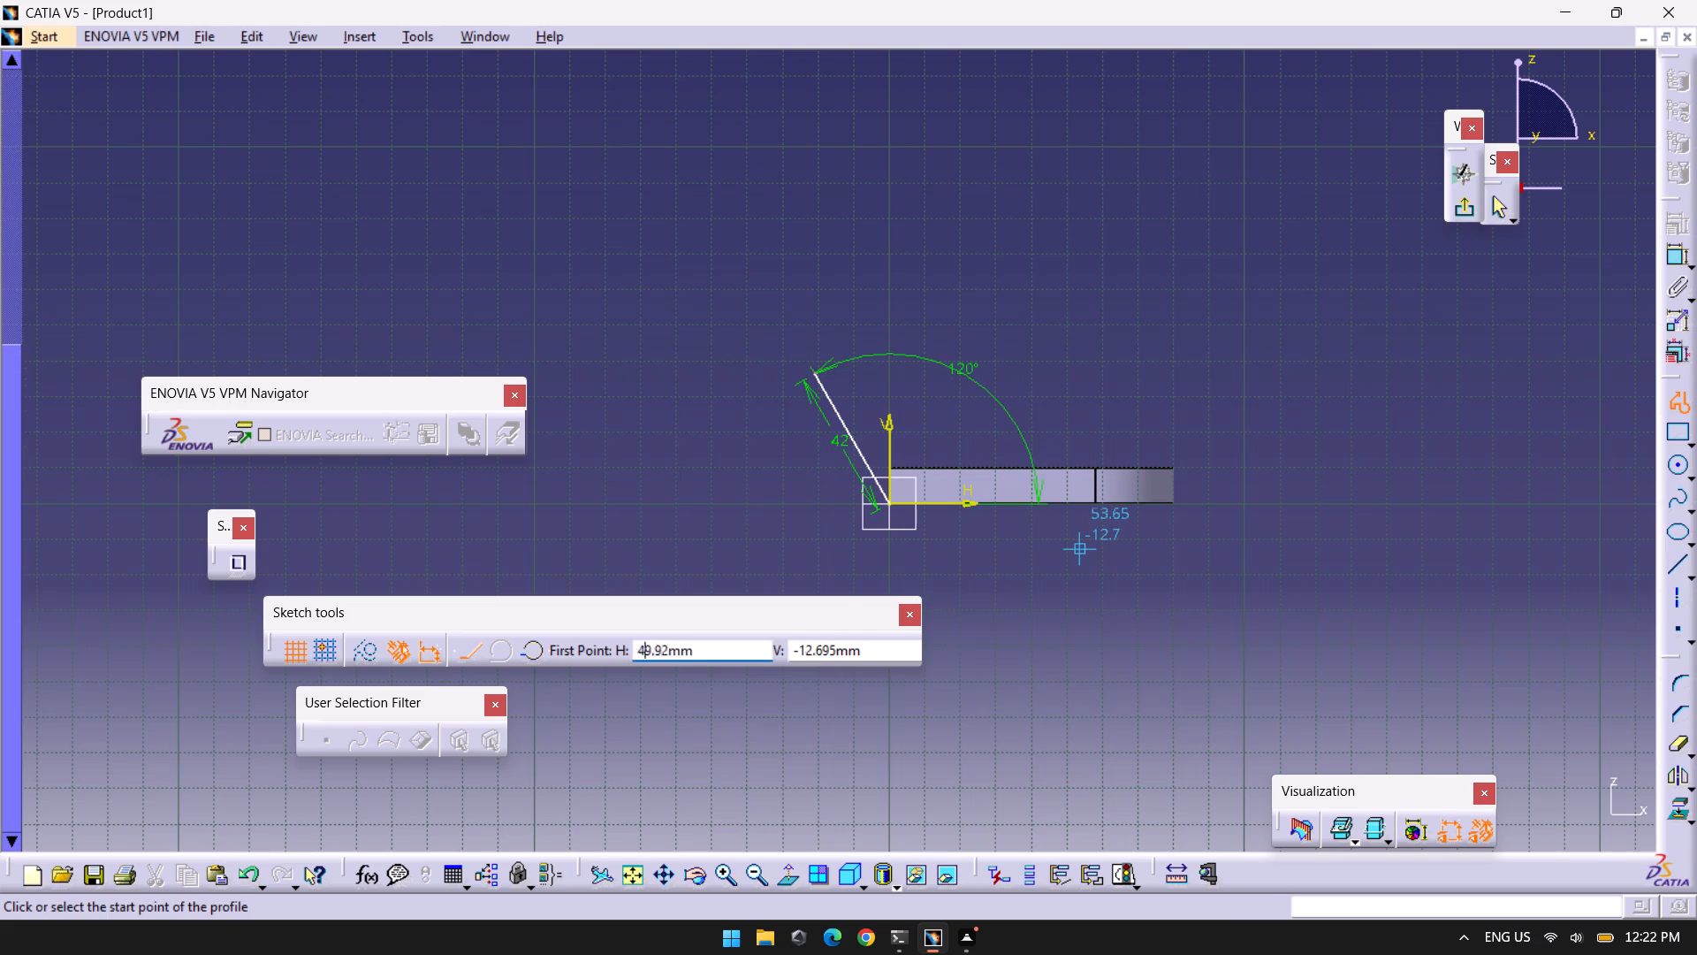
Project the base plate's upper corner point directly above the origin onto the sketch plane.
{"action": "left_click", "coordinate": [730, 852]}
{"action": "scroll", "coordinate": [730, 852], "scroll_direction": "up", "scroll_amount": 1, "text": "ctrl"}
{"action": "double_click", "coordinate": [729, 879]}
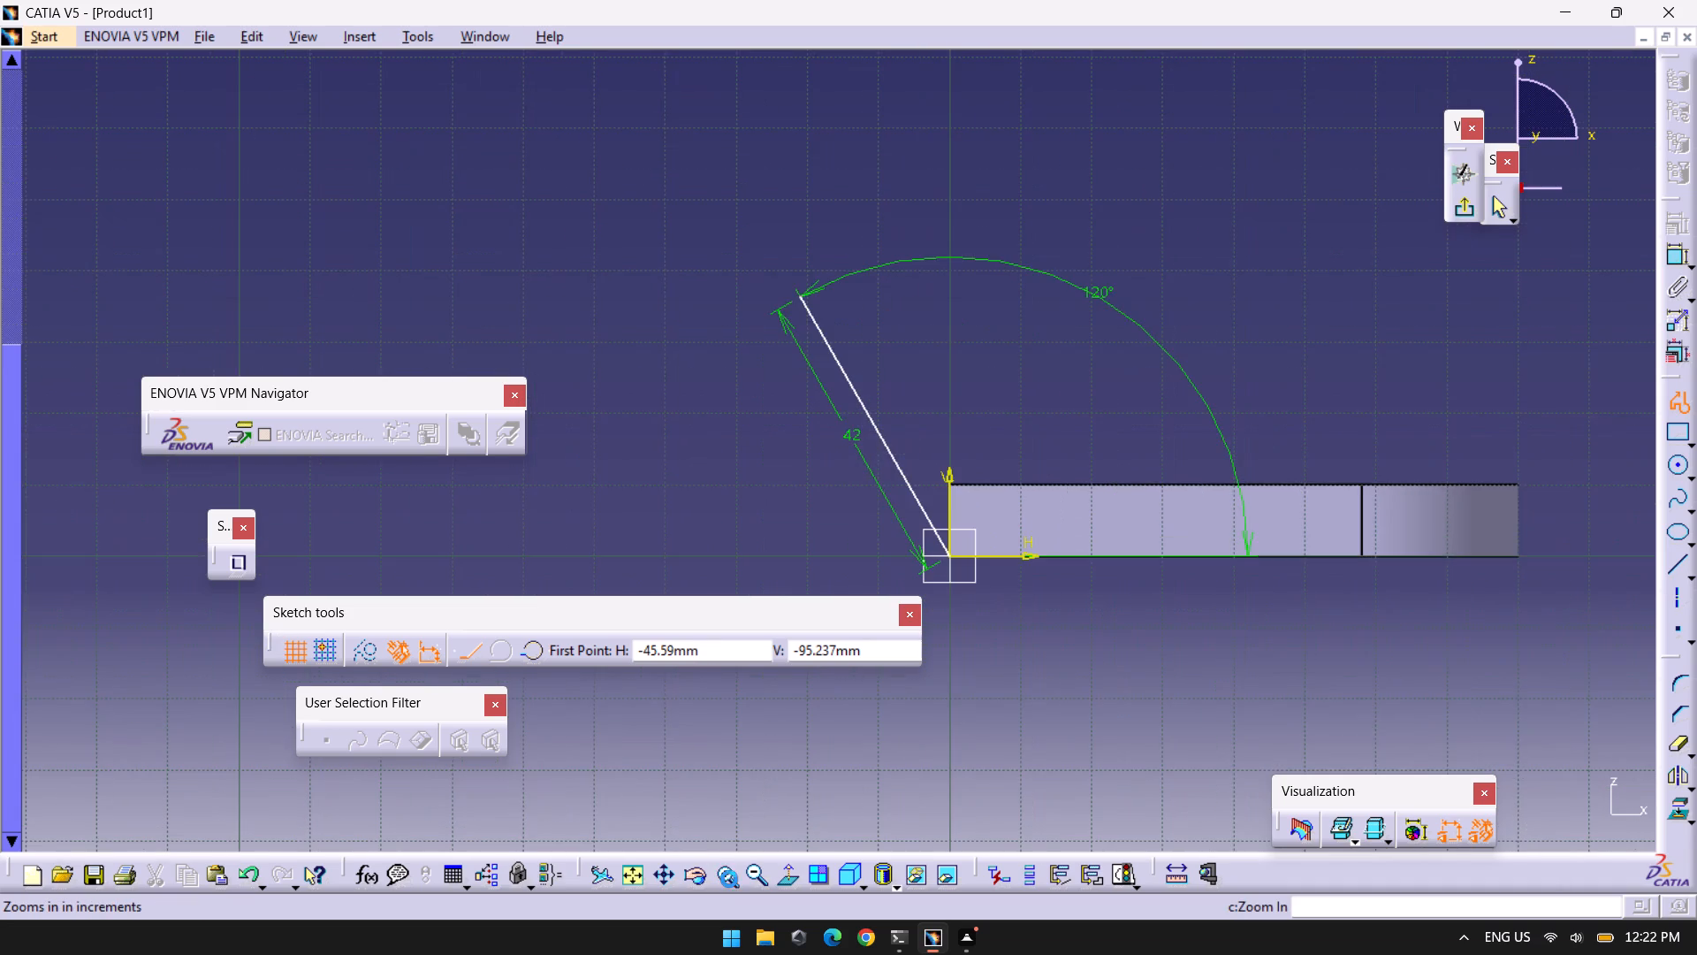
{"action": "left_click", "coordinate": [729, 879]}
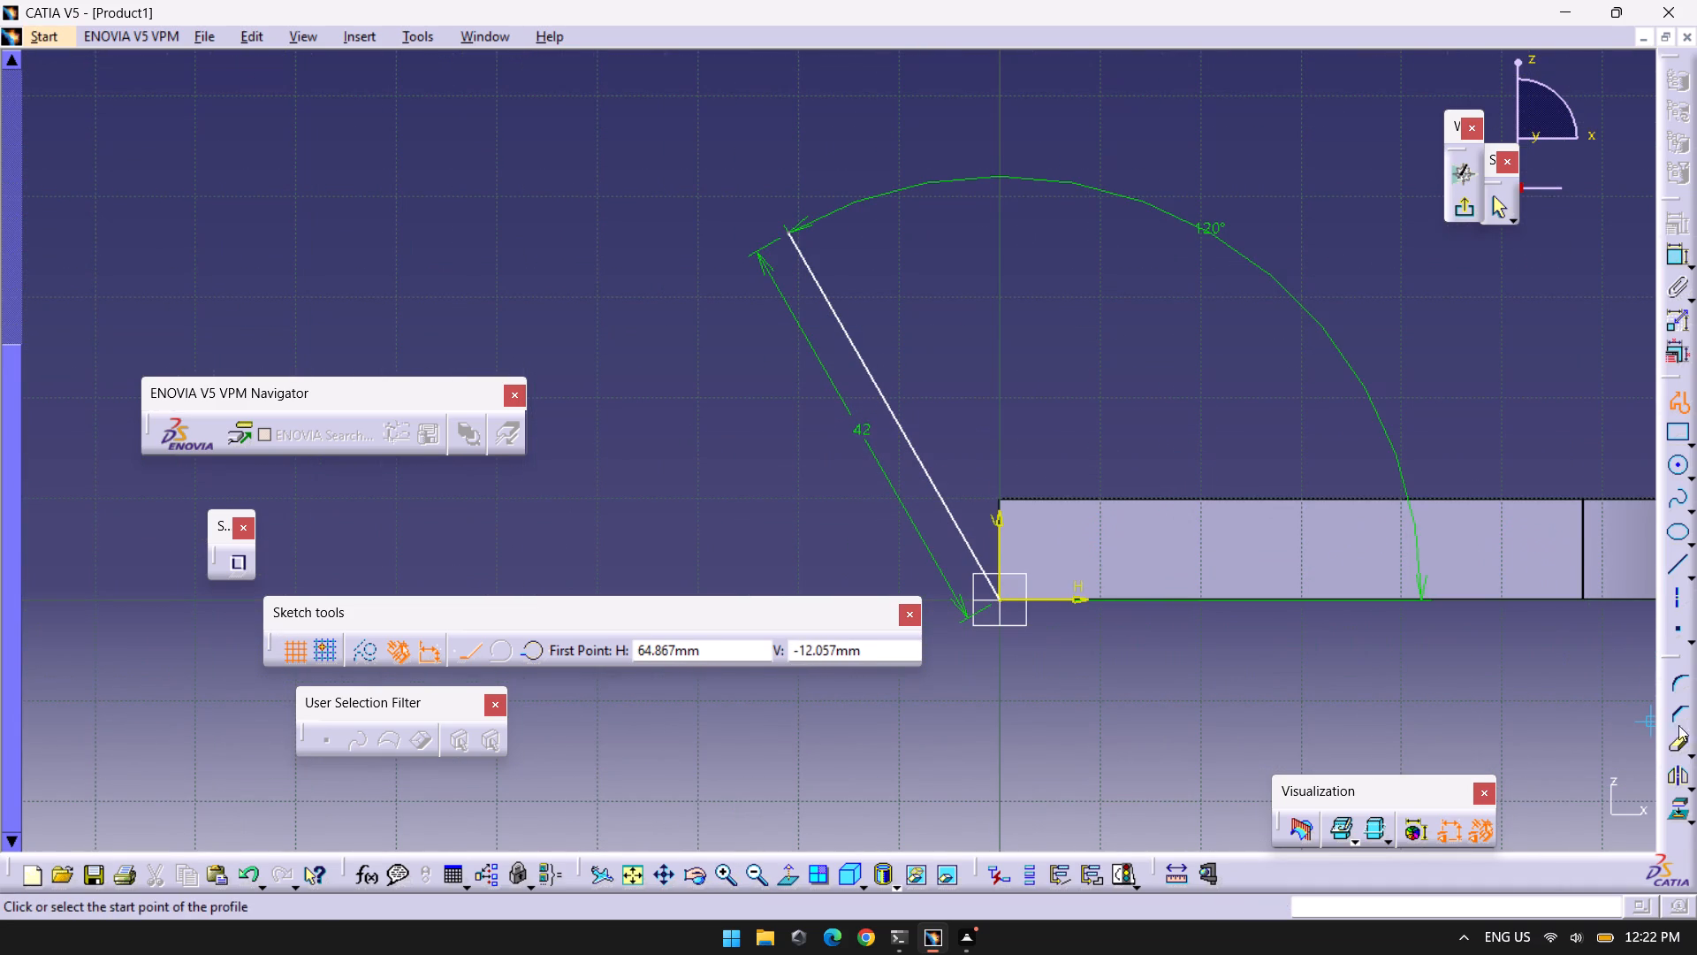
{"action": "left_click", "coordinate": [1683, 824]}
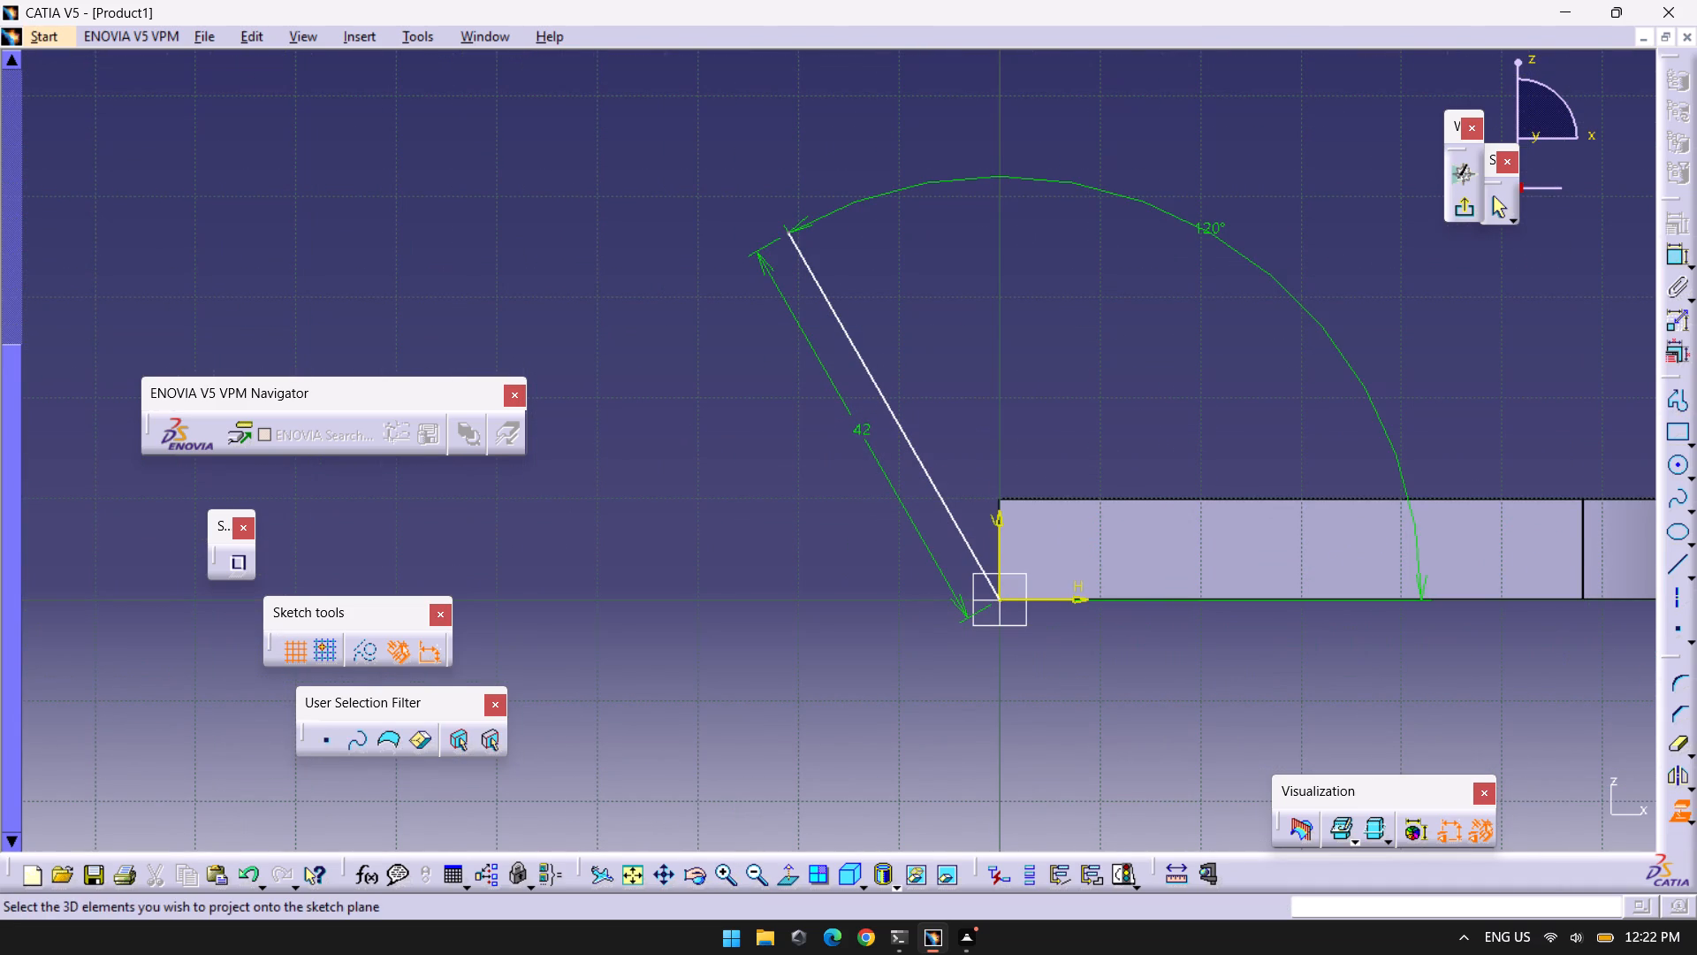
{"action": "left_click", "coordinate": [999, 497]}
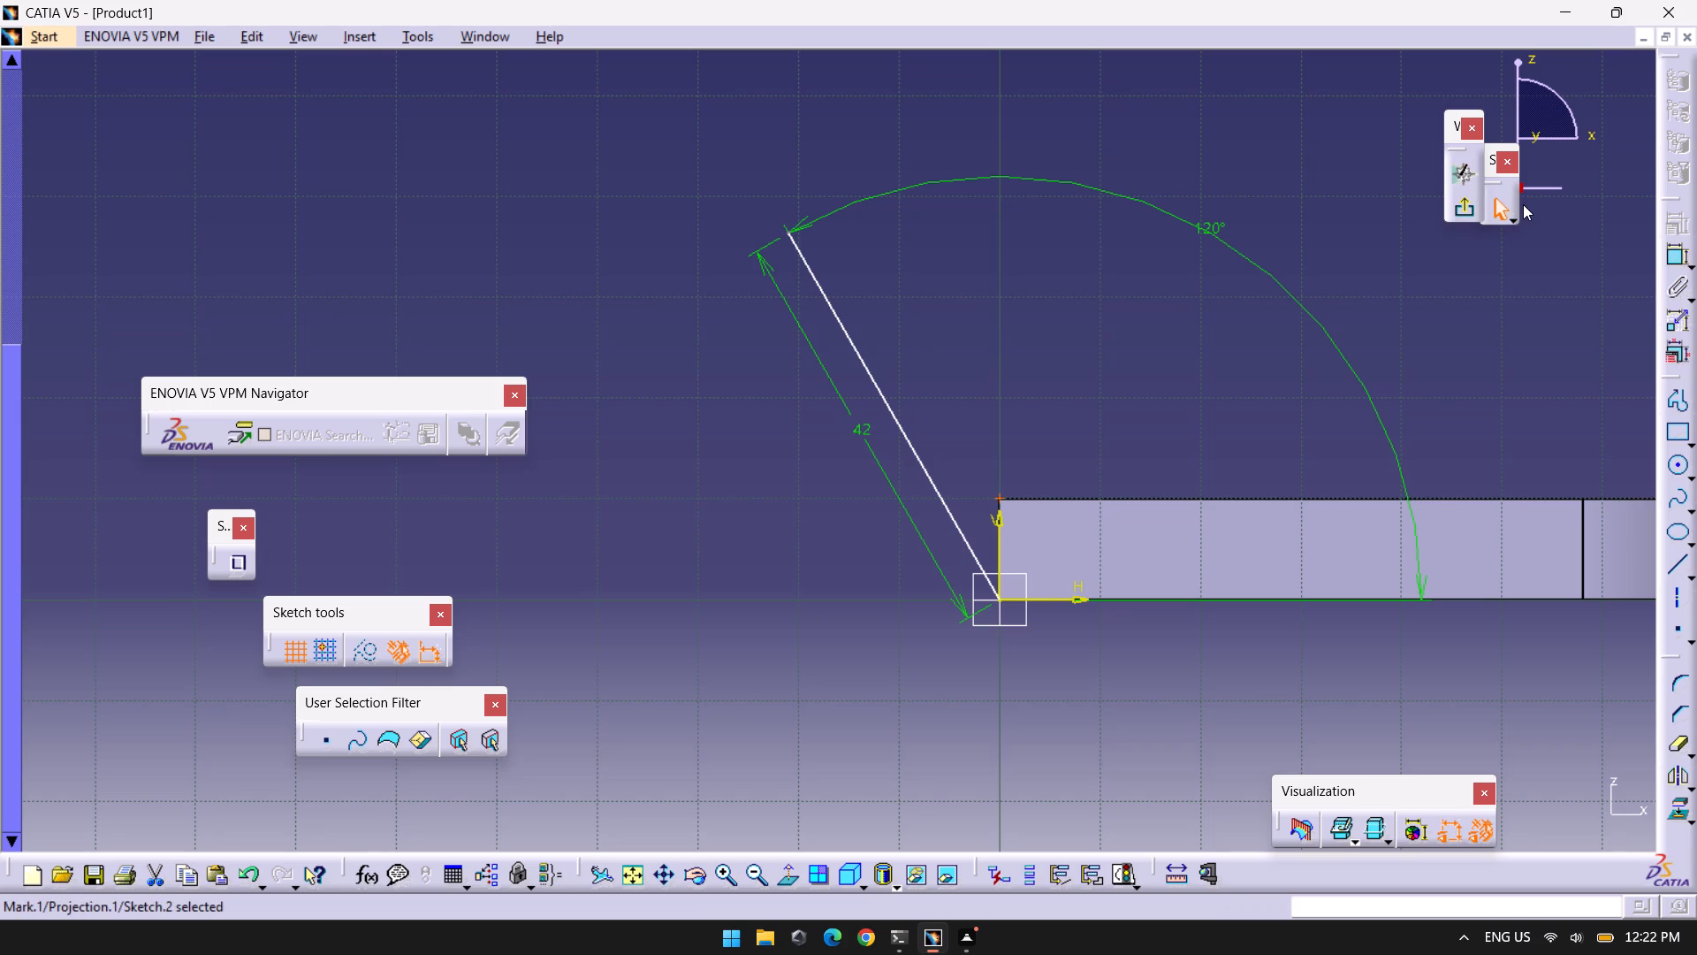
Start a profile at the slanted line's upper end with a 10 mm segment perpendicular to it, at 30 degrees.
{"action": "left_click", "coordinate": [1680, 391]}
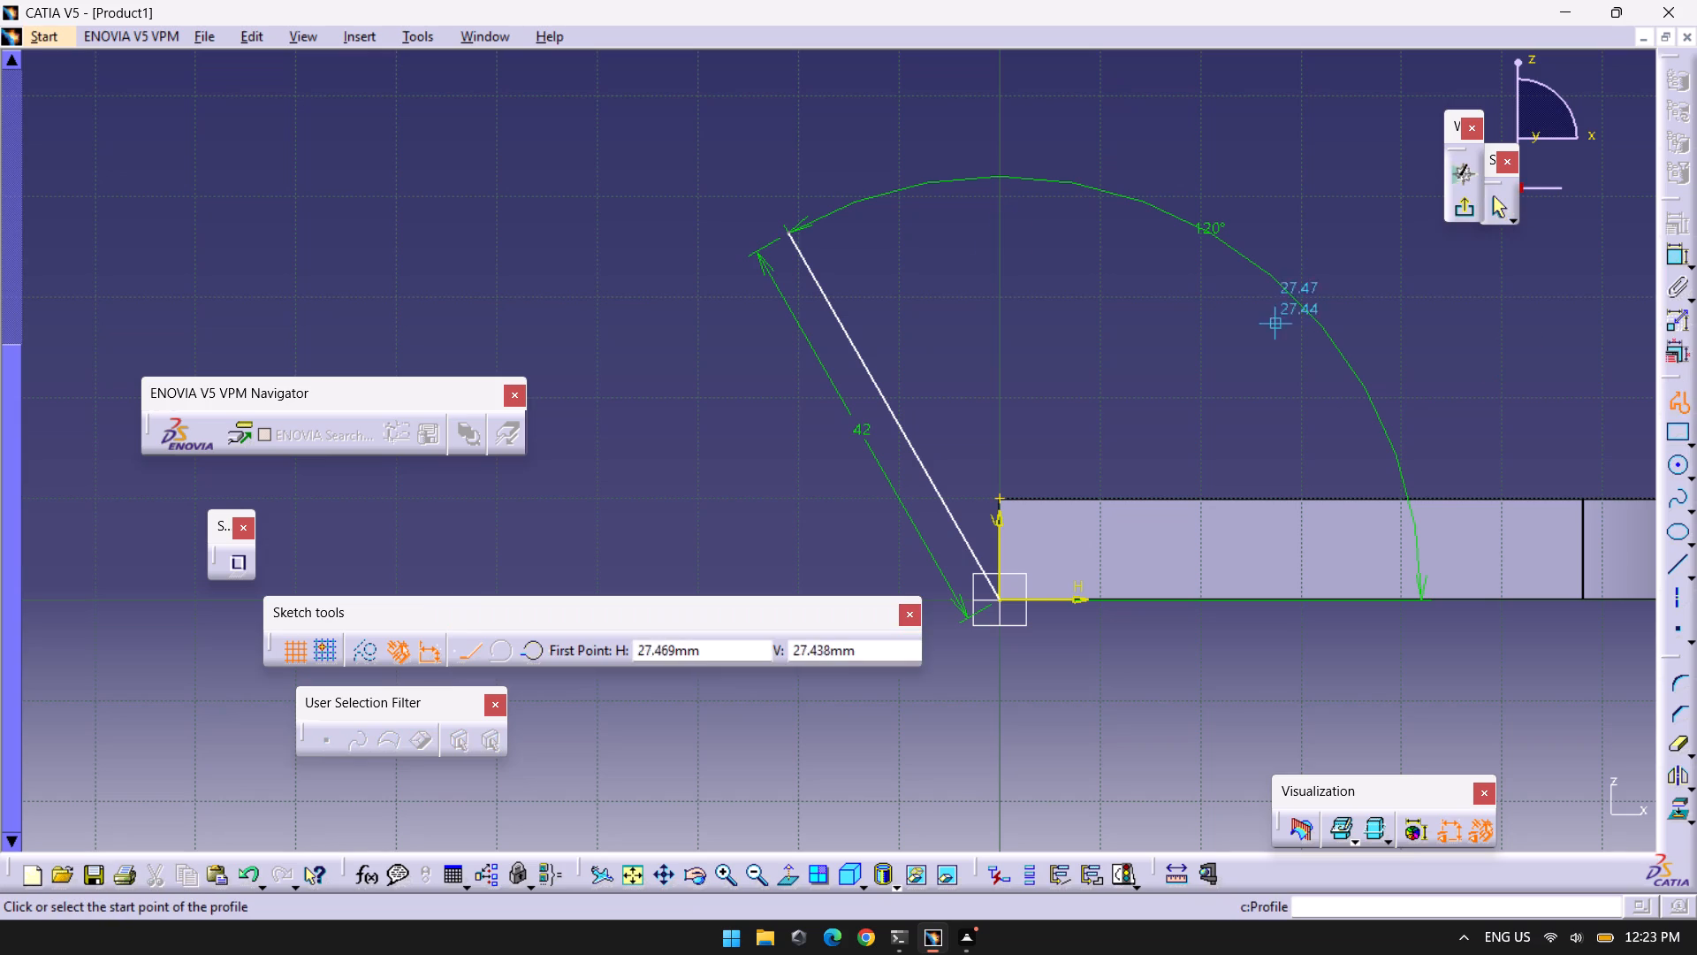
{"action": "left_click", "coordinate": [789, 231]}
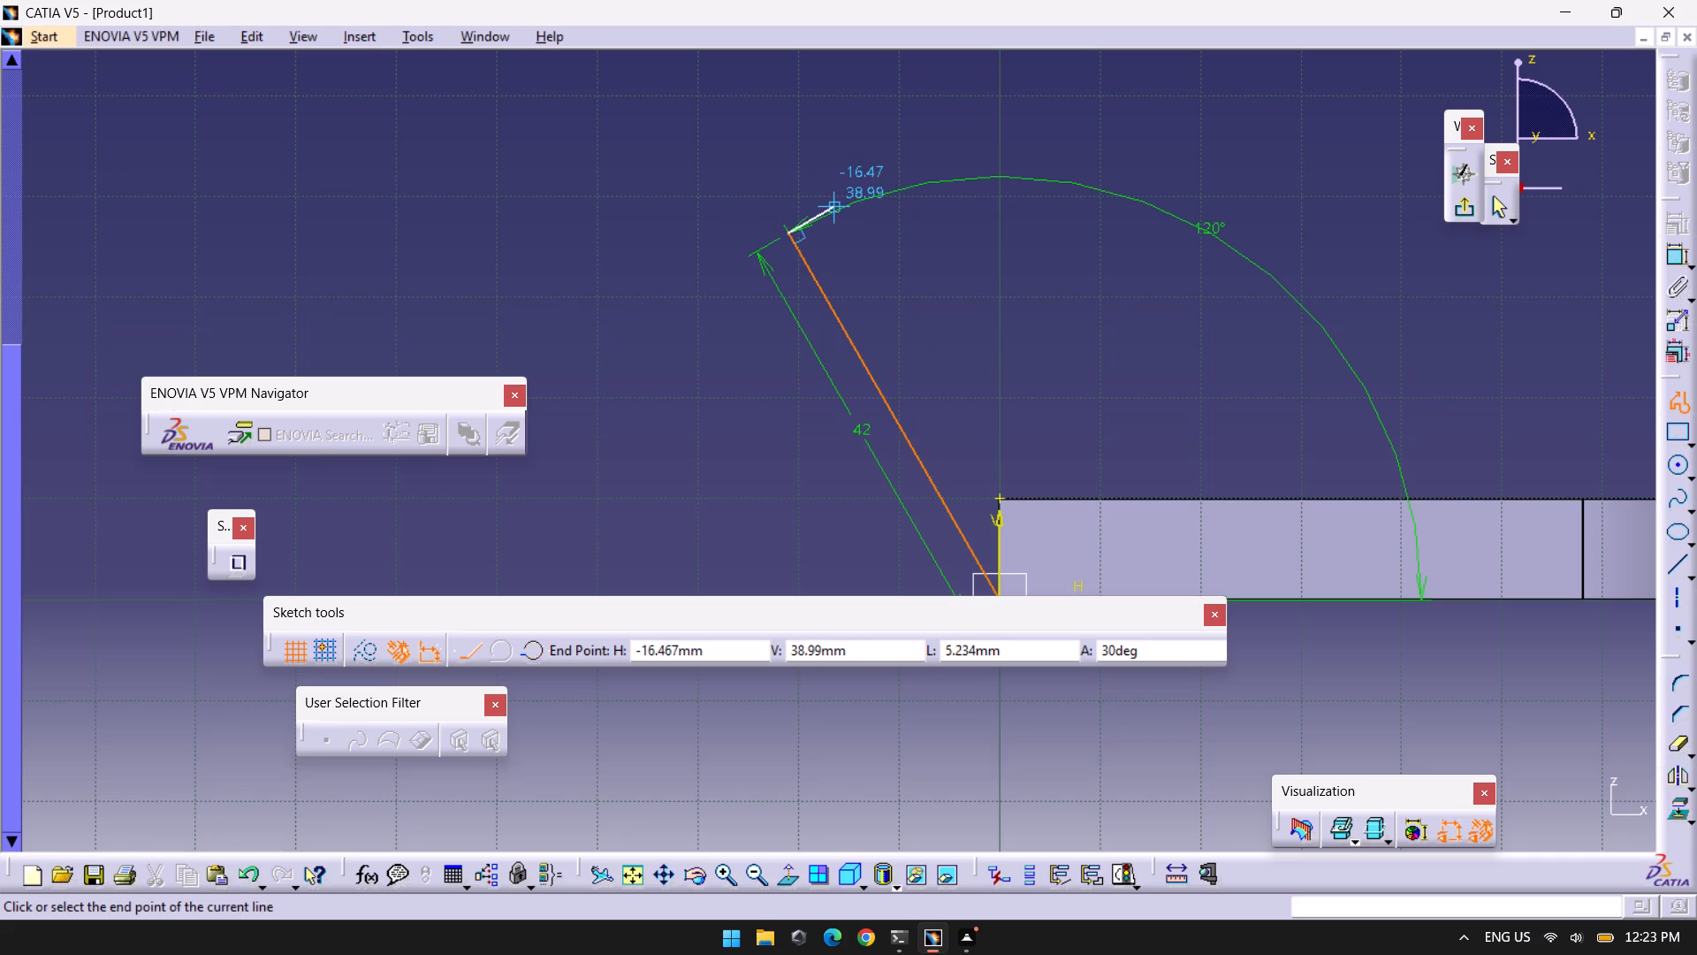
{"action": "key", "text": "Tab"}
{"action": "key", "text": "Tab"}
{"action": "key", "text": "Tab"}
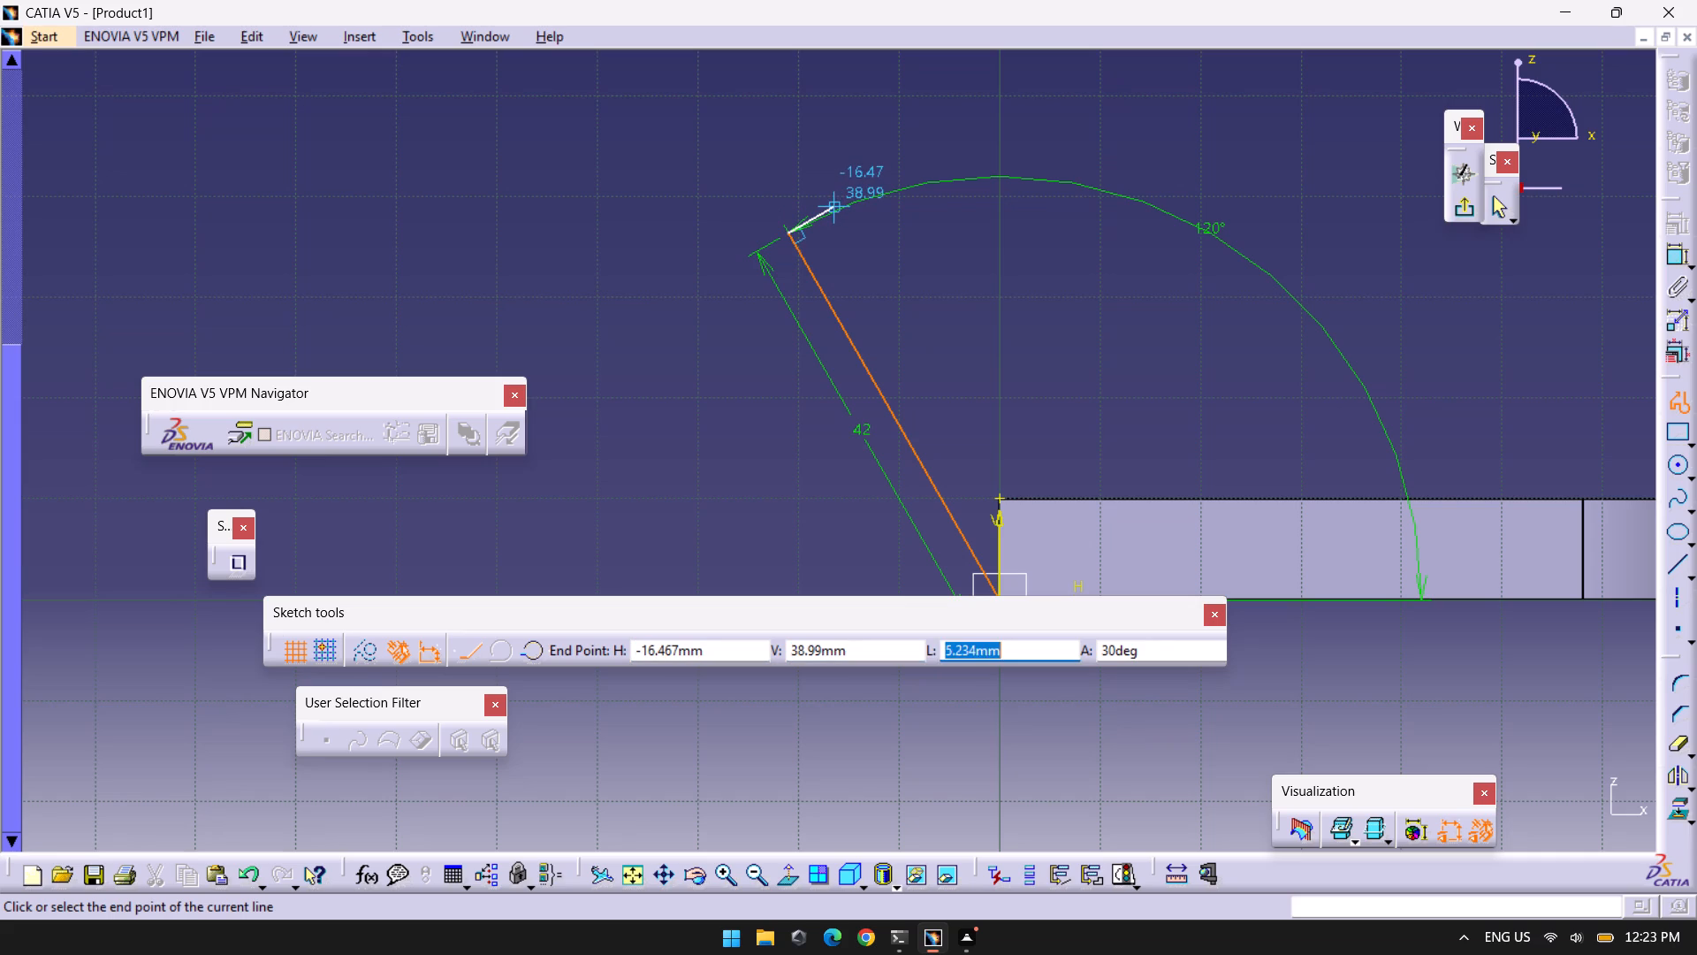
{"action": "type", "text": "10"}
{"action": "key", "text": "Return"}
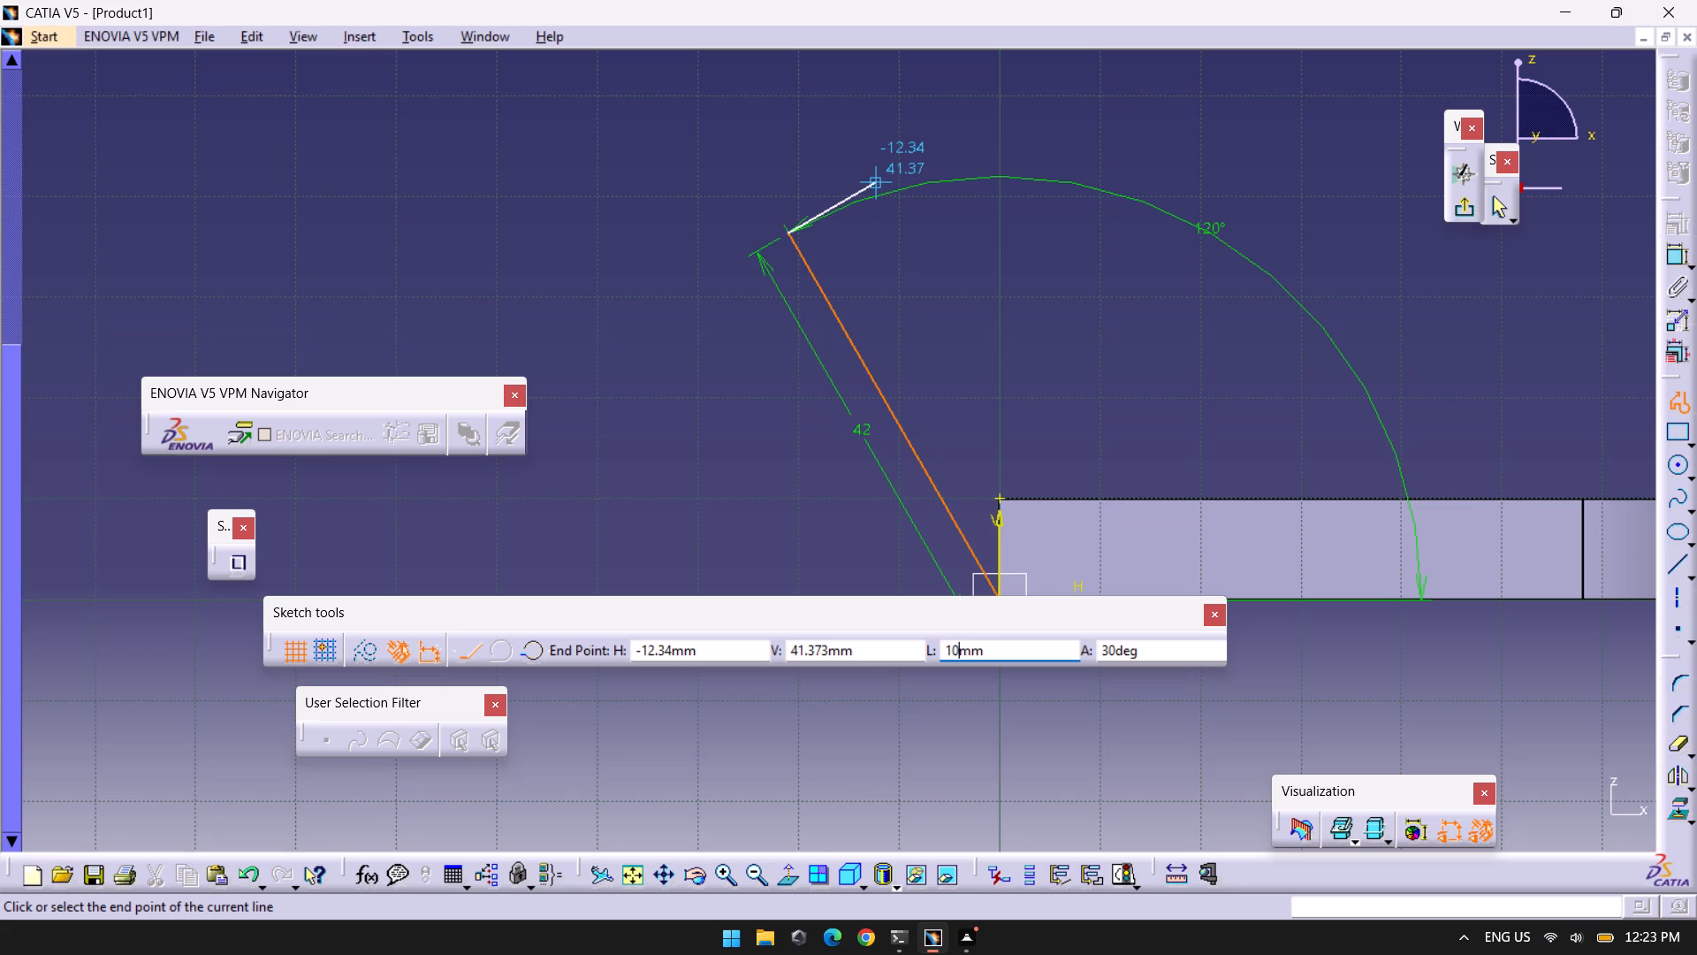
{"action": "left_click", "coordinate": [886, 170]}
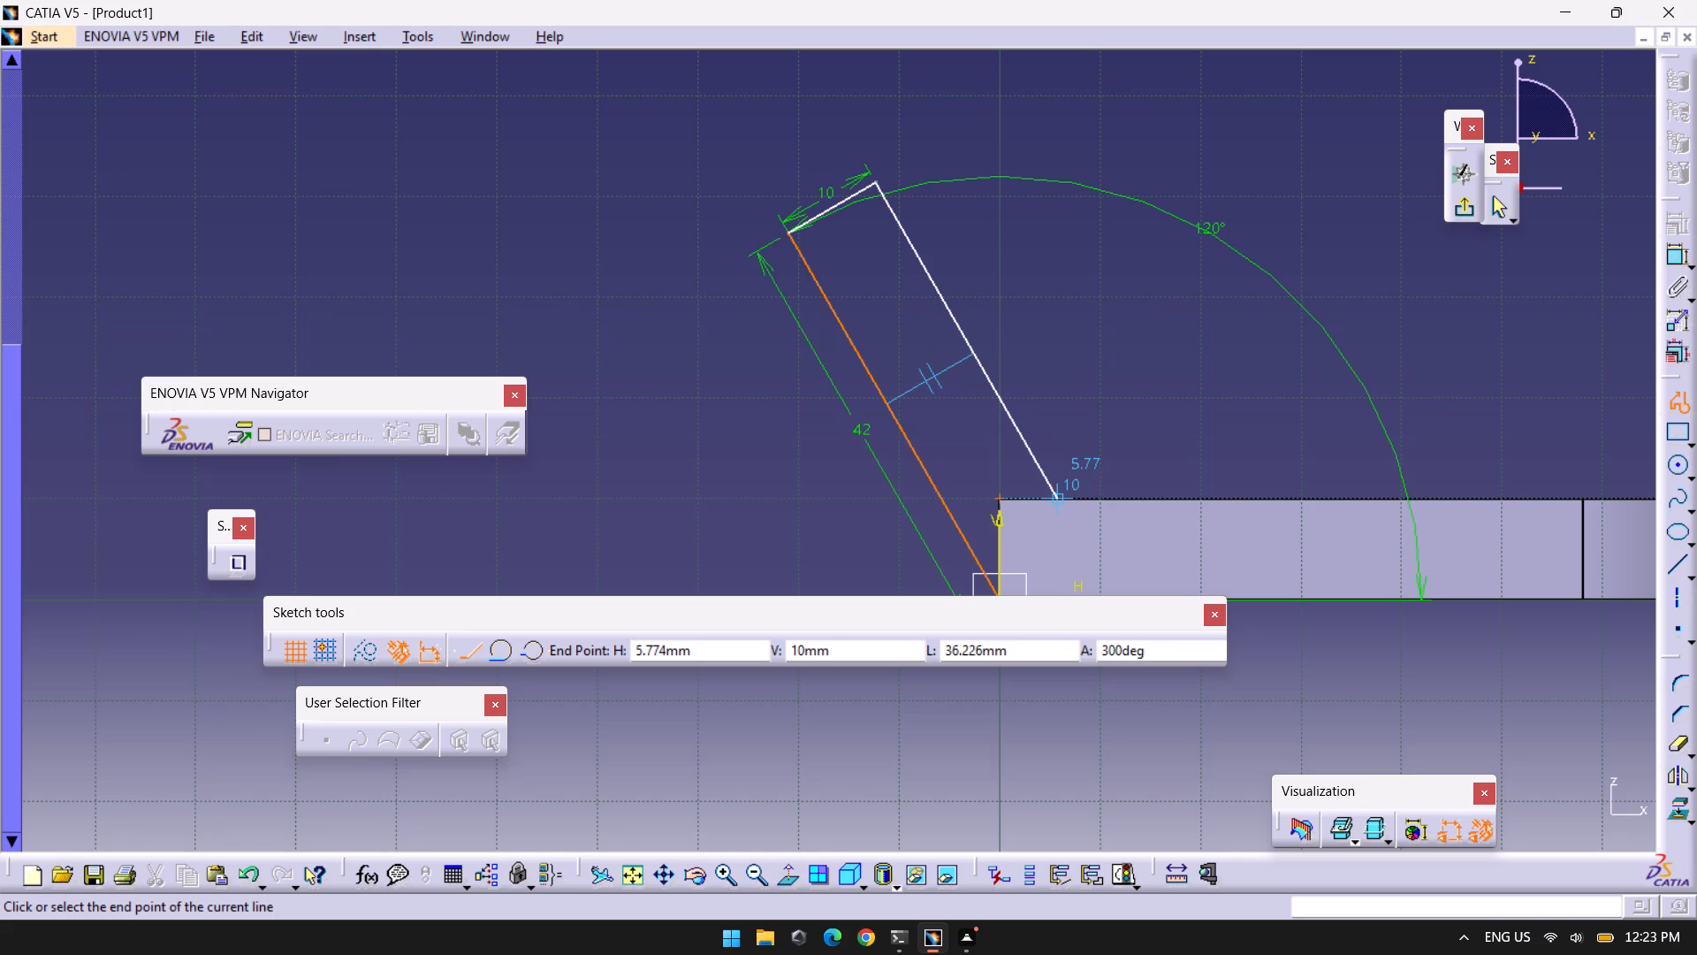
Continue the profile with a segment about 36 mm long, parallel to the slanted line, down to the plate's top edge, and end the profile.
{"action": "left_click", "coordinate": [1053, 495]}
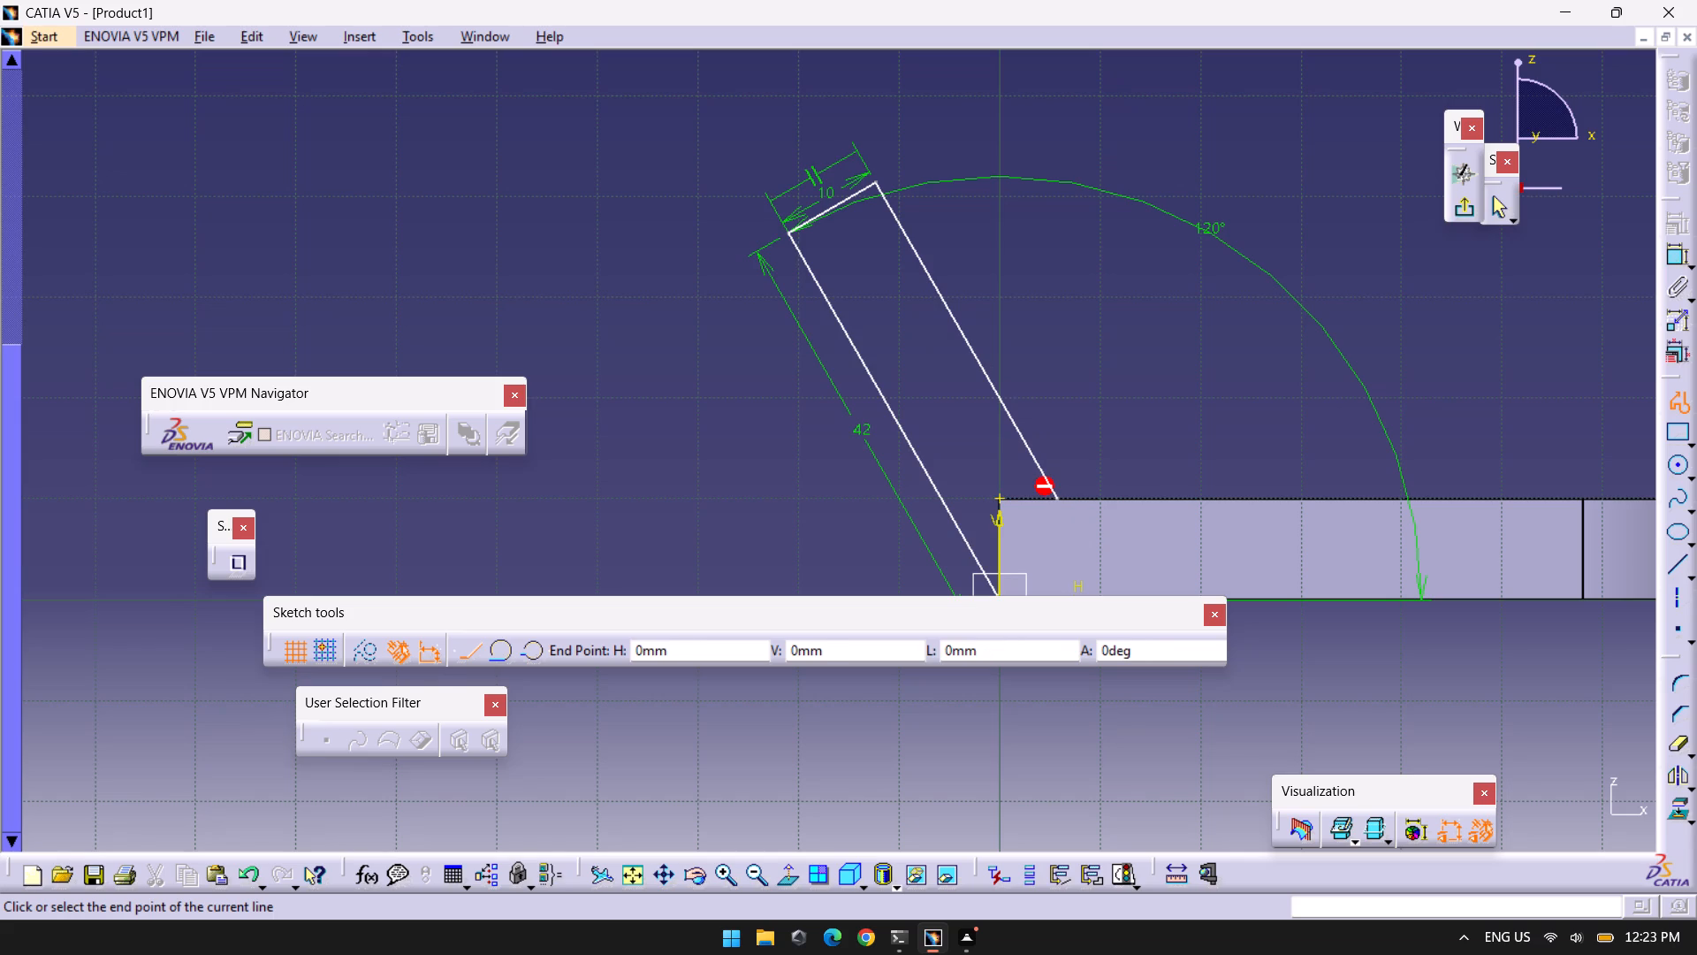
{"action": "key", "text": "Tab"}
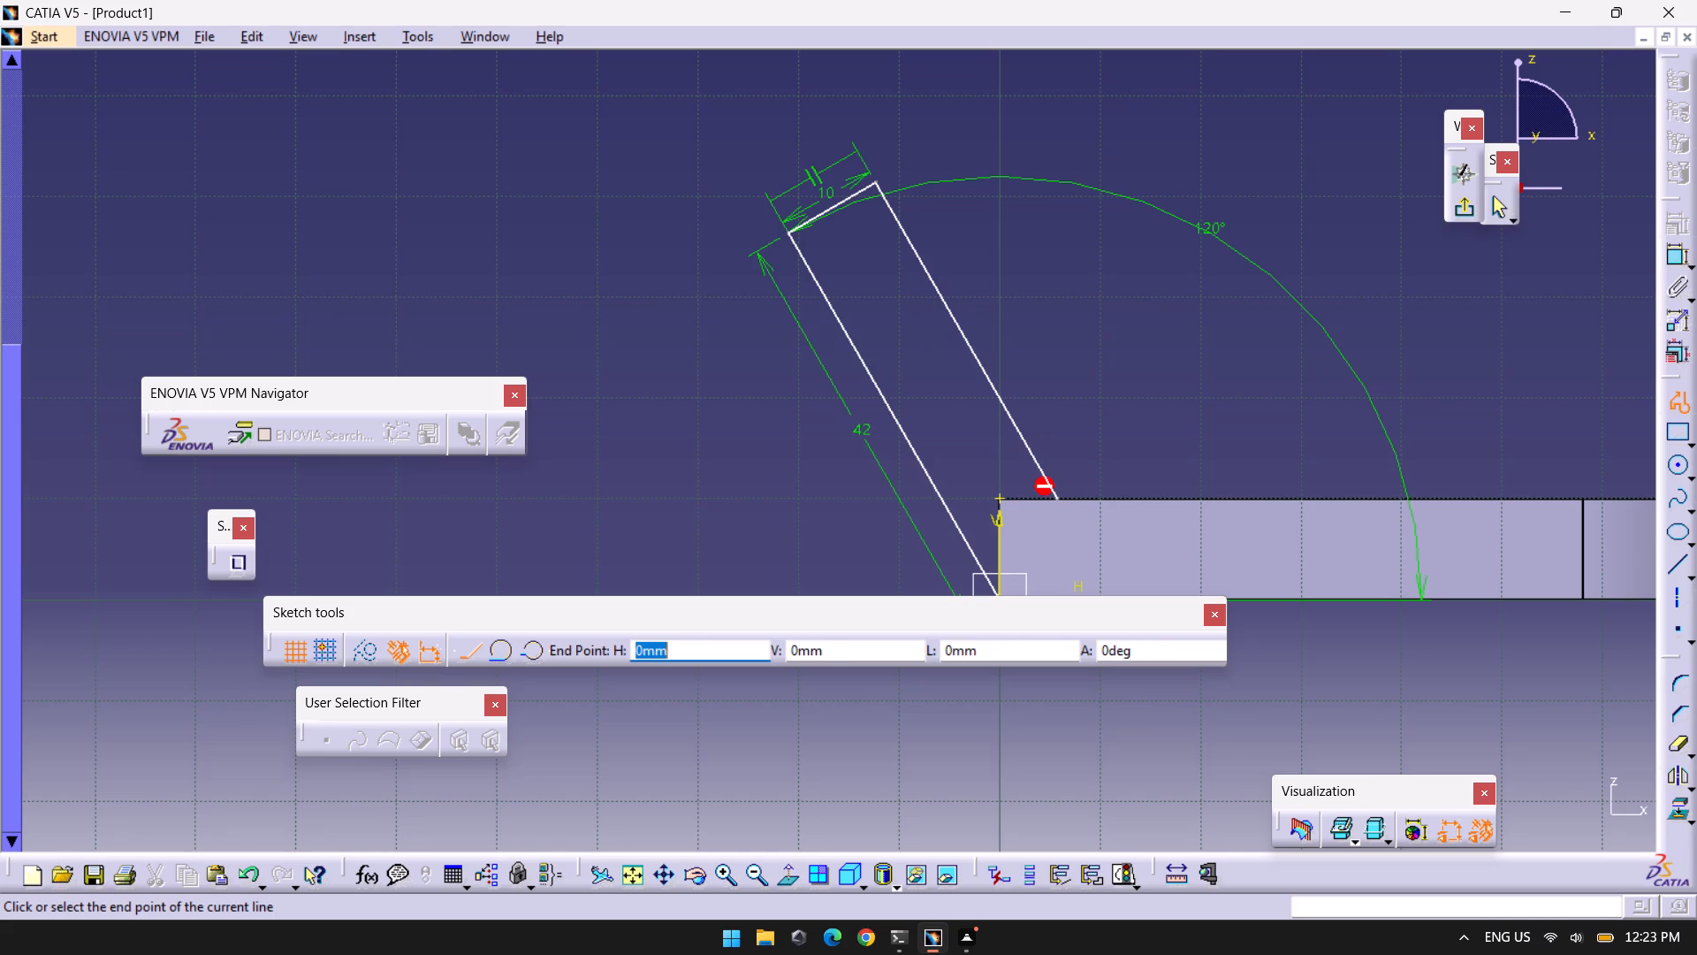
{"action": "key", "text": "grave"}
{"action": "key", "text": "Escape"}
{"action": "key", "text": "Escape"}
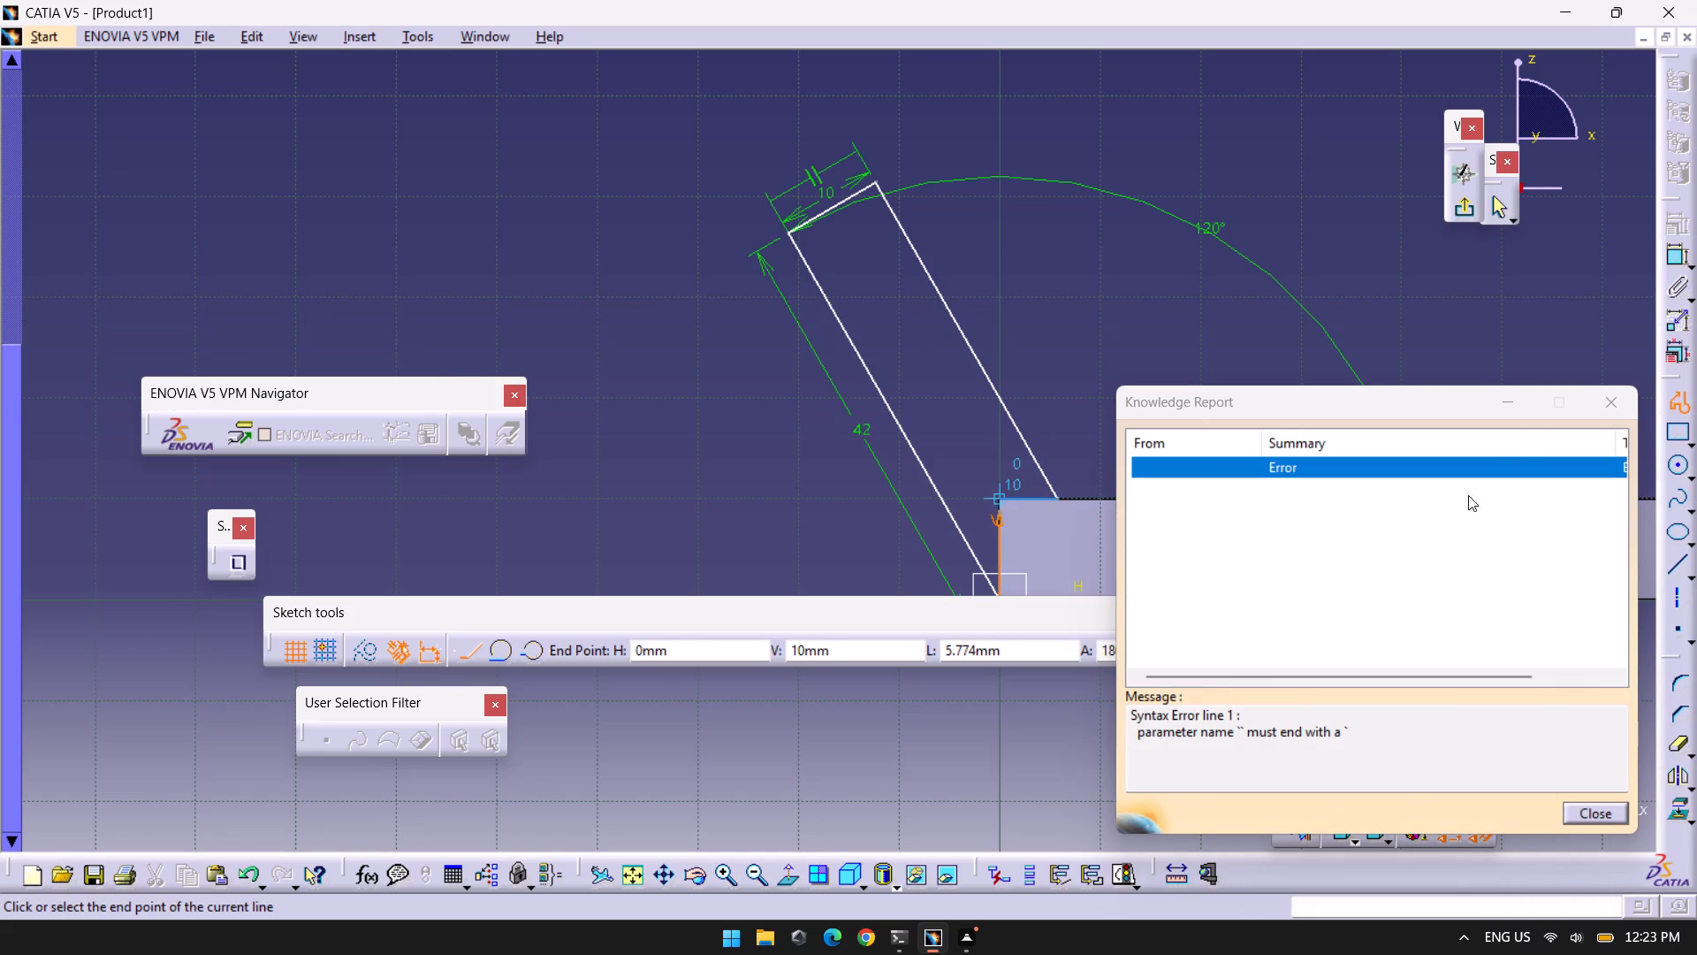
{"action": "left_click", "coordinate": [1625, 410]}
{"action": "key", "text": "Escape"}
{"action": "key", "text": "Escape"}
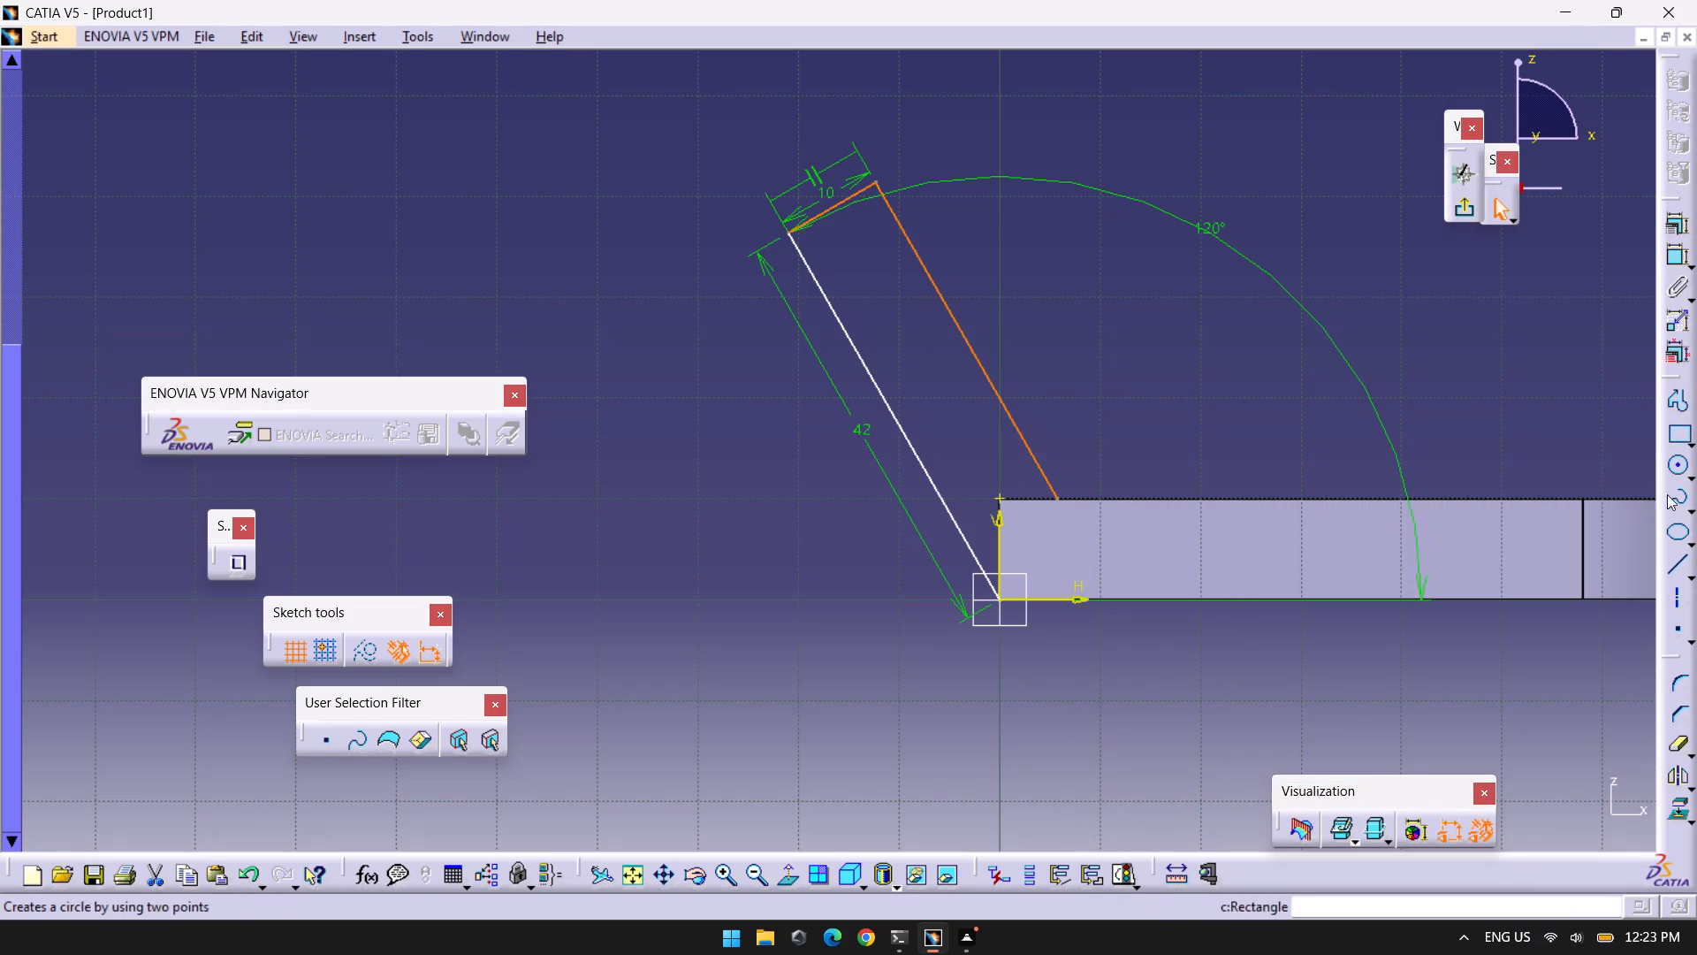
Close the arm profile with a line about 11.5 mm long at 60 degrees from the origin to its lower end, and exit the sketch.
{"action": "left_click", "coordinate": [1676, 559]}
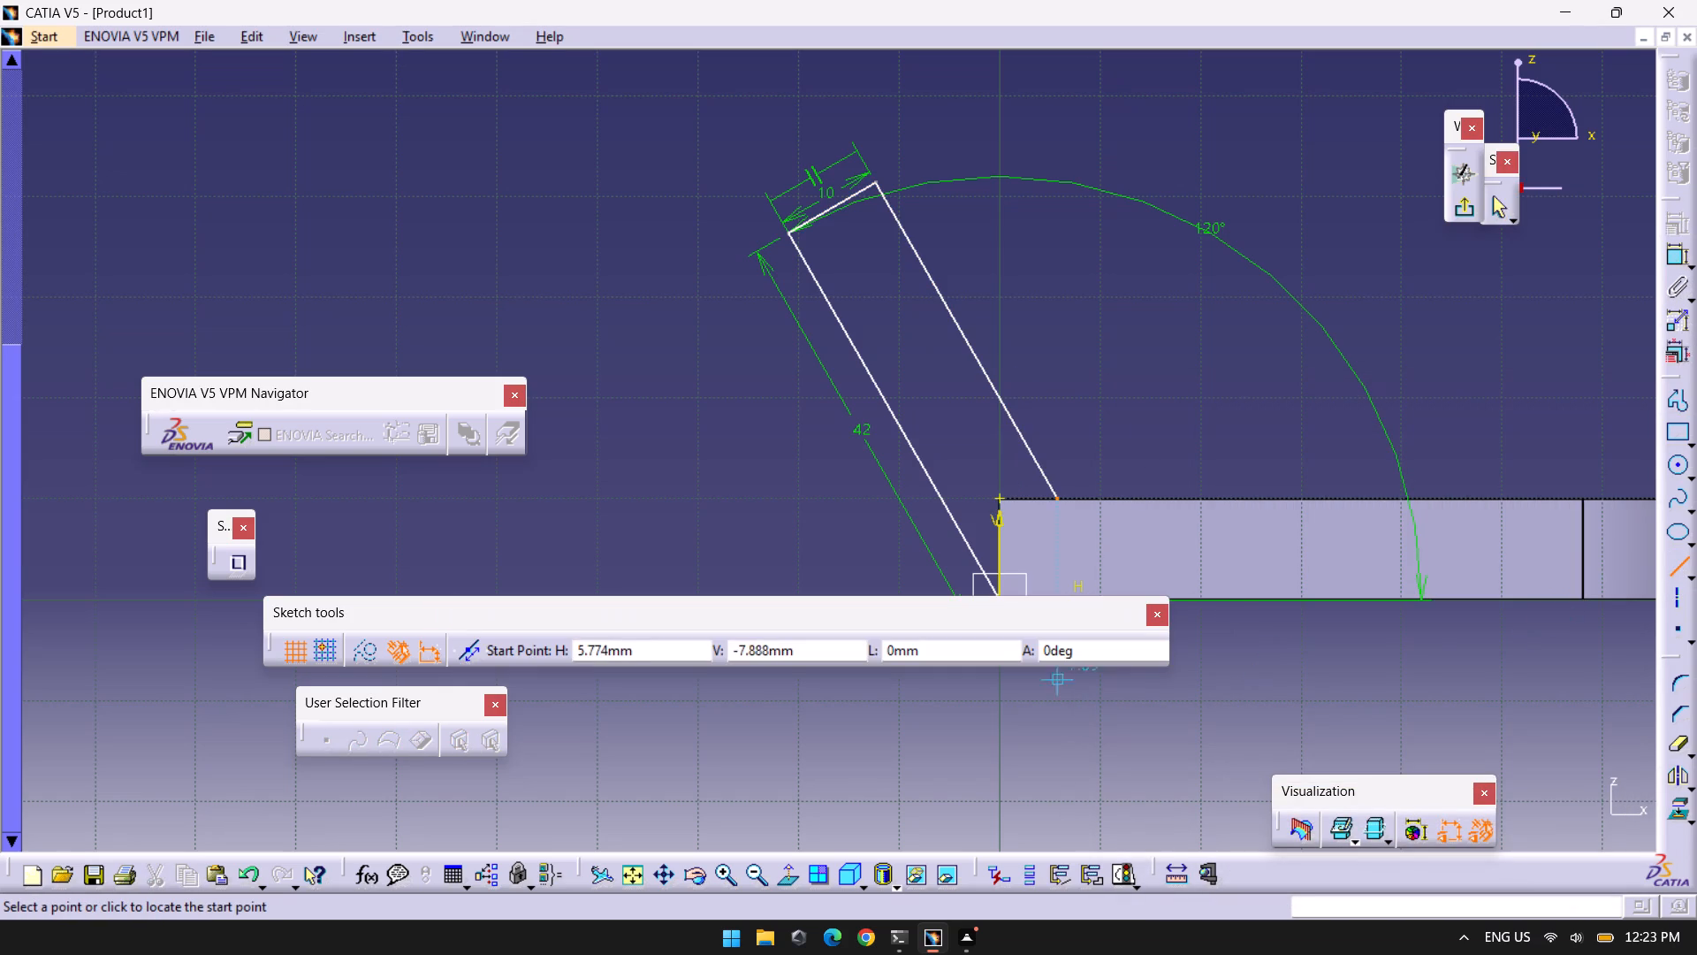
{"action": "scroll", "coordinate": [1077, 577], "scroll_direction": "down", "scroll_amount": 5}
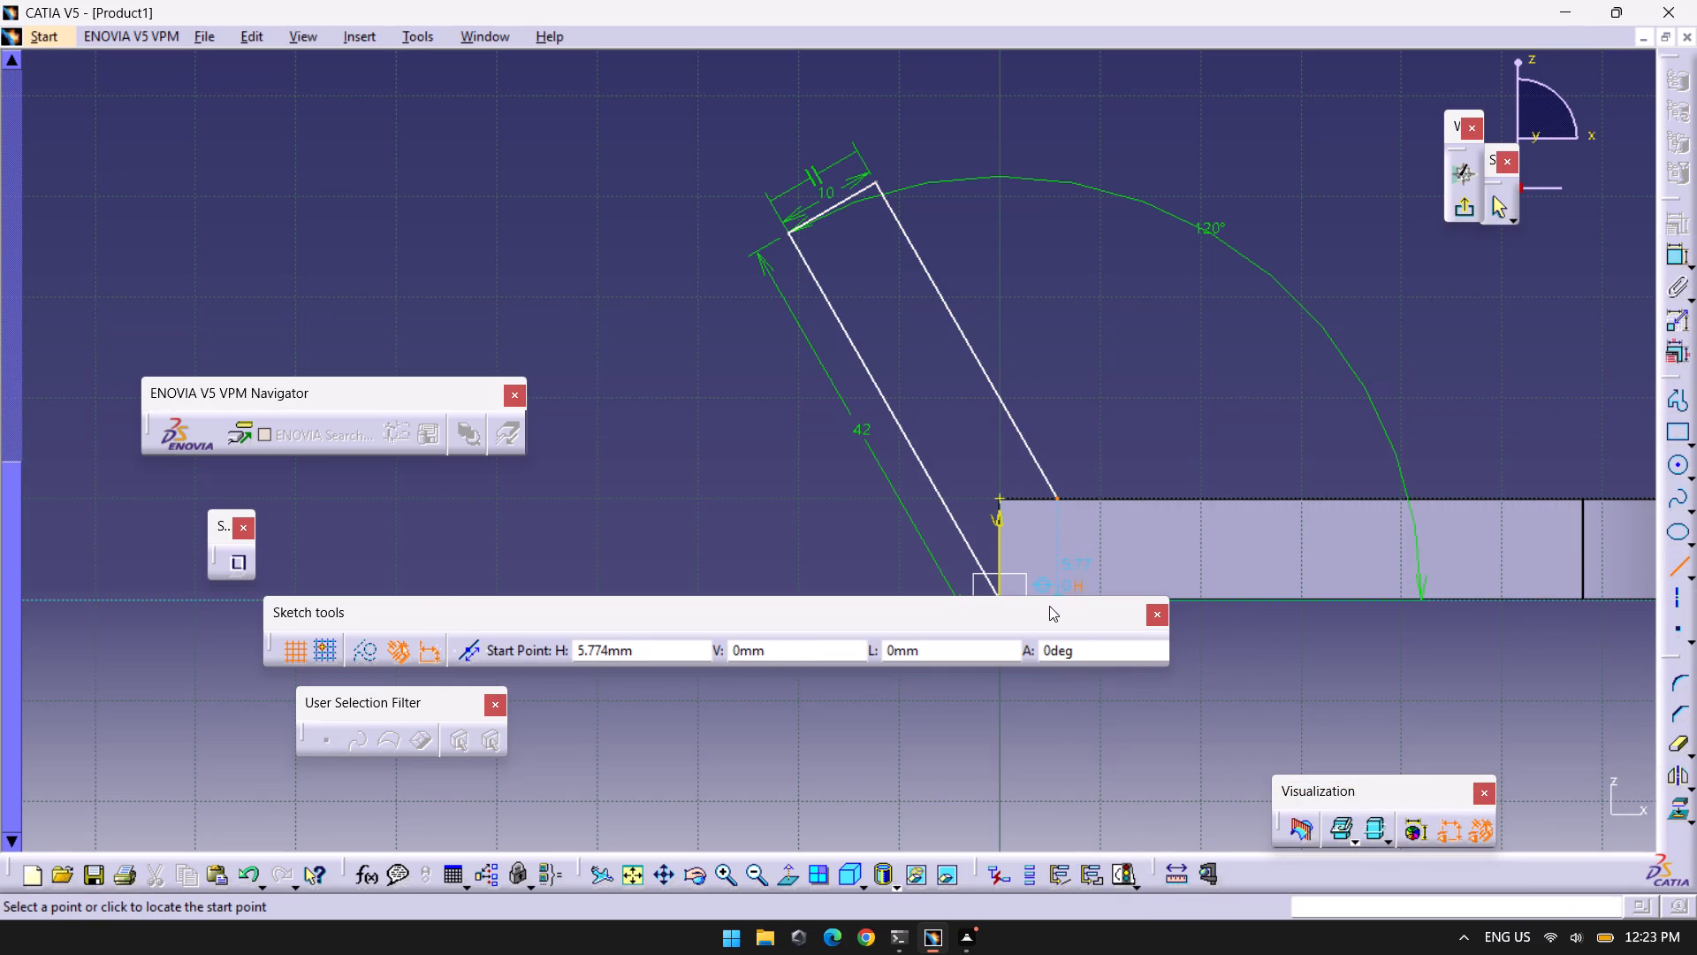
{"action": "left_click_drag", "start_coordinate": [1048, 609], "coordinate": [1046, 668]}
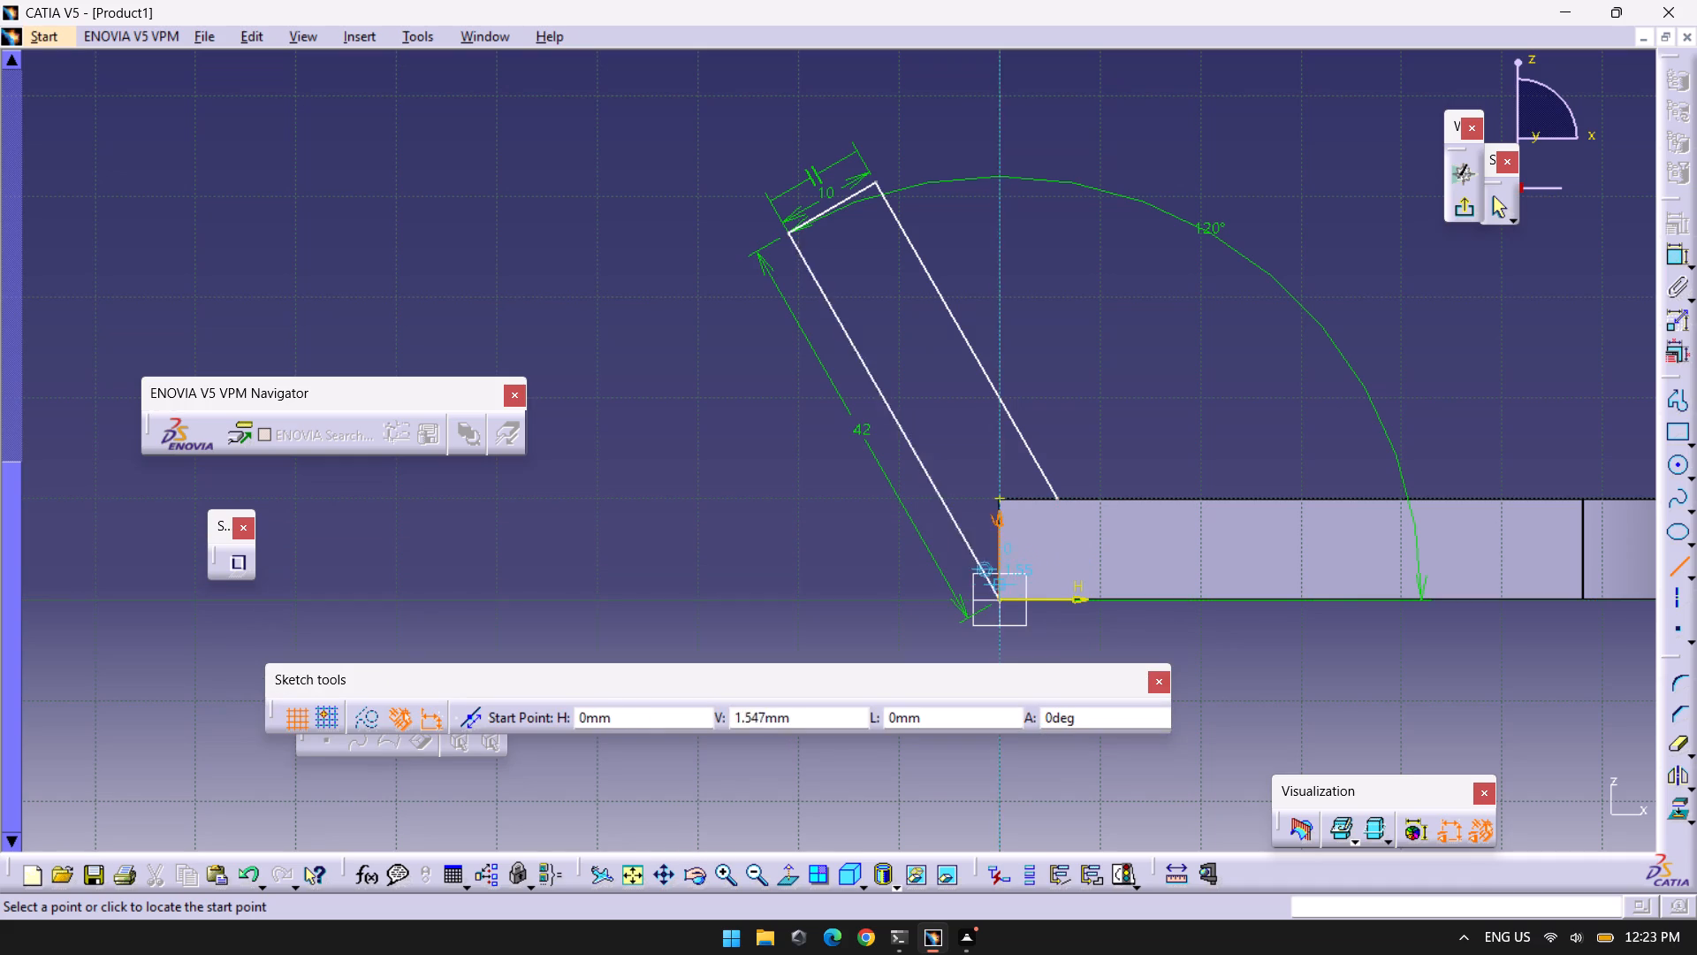
{"action": "left_click_drag", "start_coordinate": [999, 601], "coordinate": [1048, 509]}
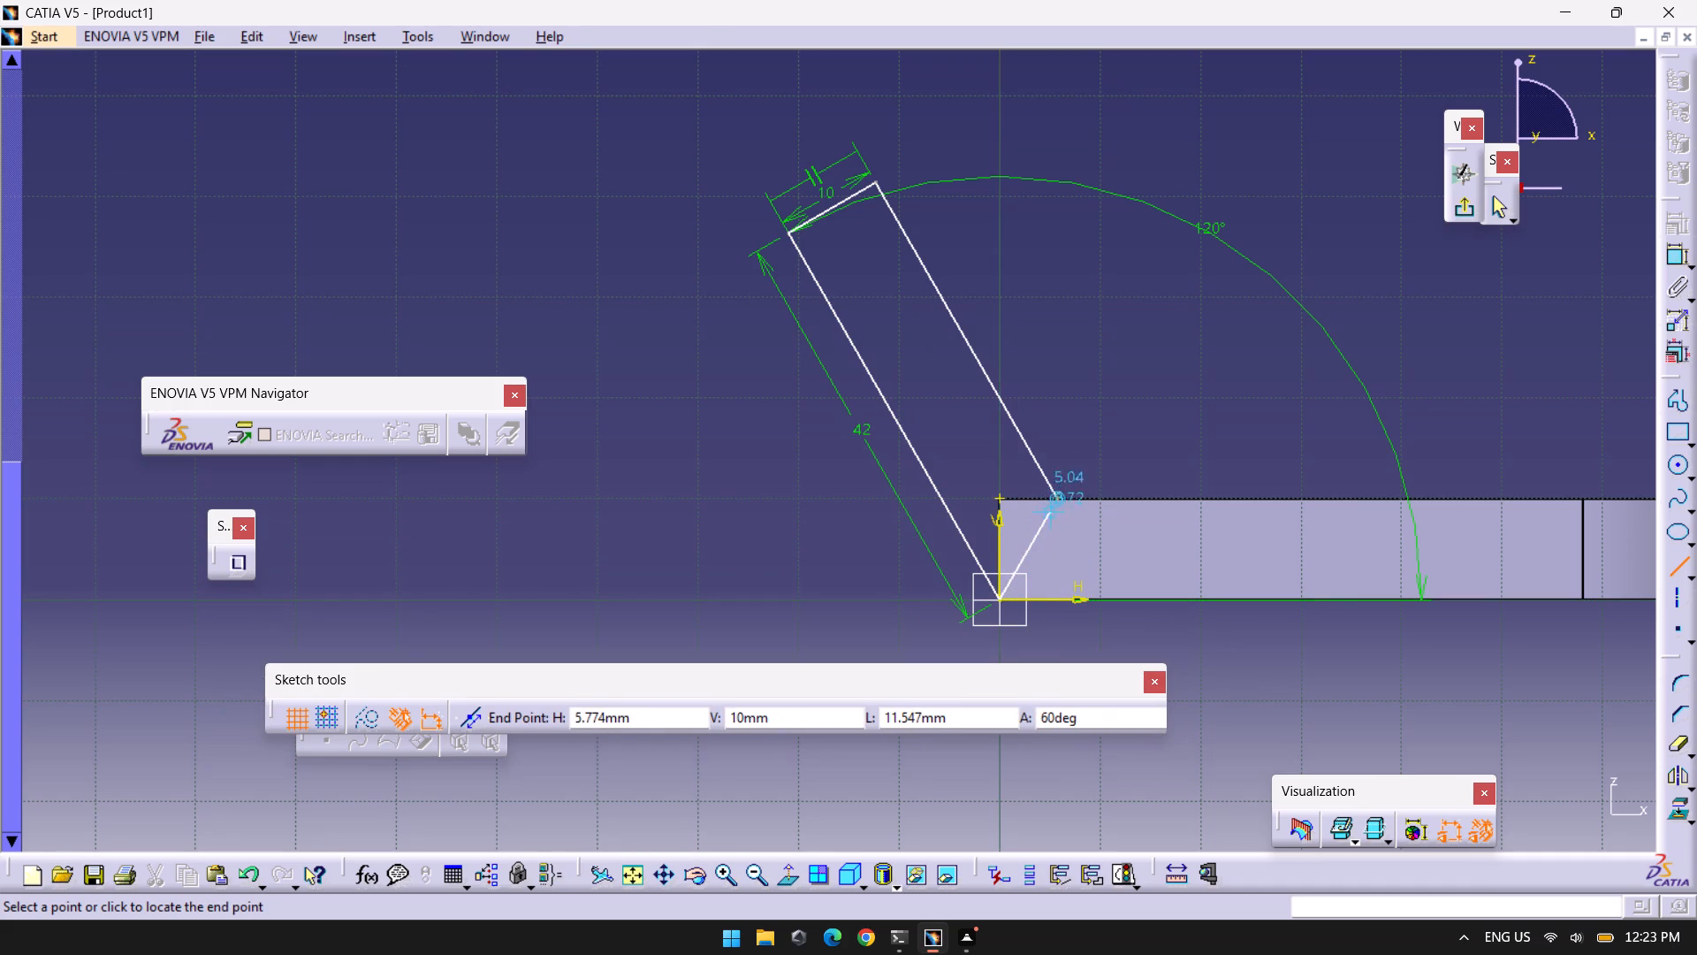
{"action": "left_click_drag", "start_coordinate": [1048, 509], "coordinate": [1050, 507]}
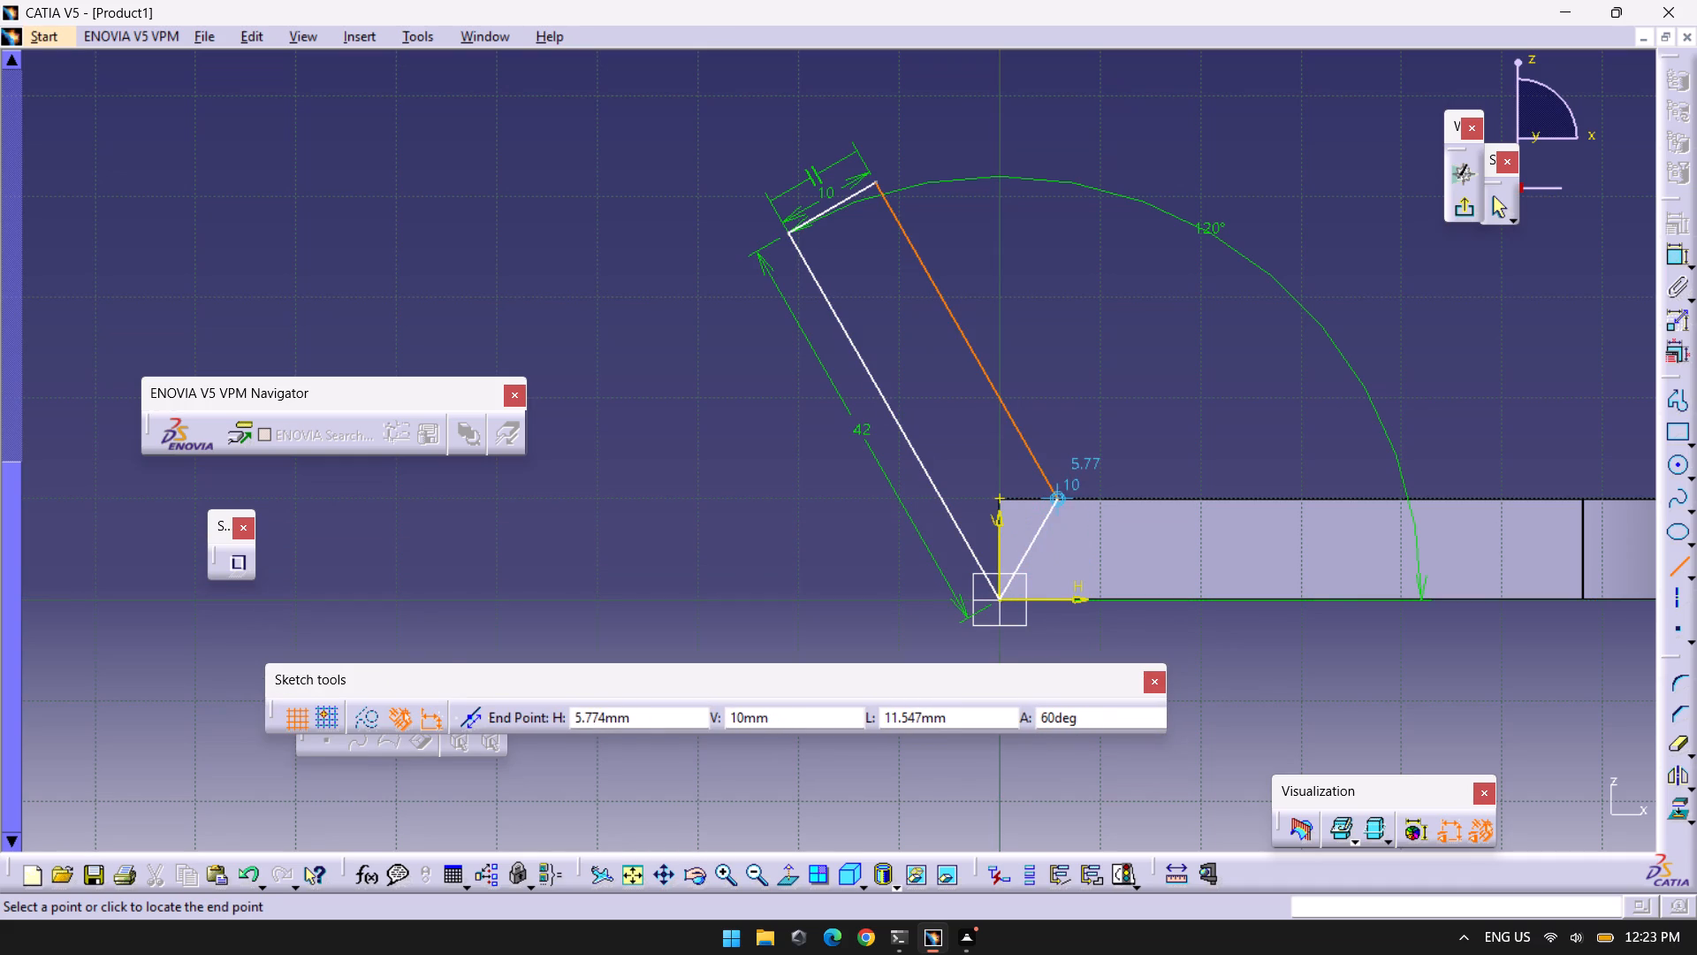
{"action": "left_click", "coordinate": [1050, 507]}
{"action": "key", "text": "Escape"}
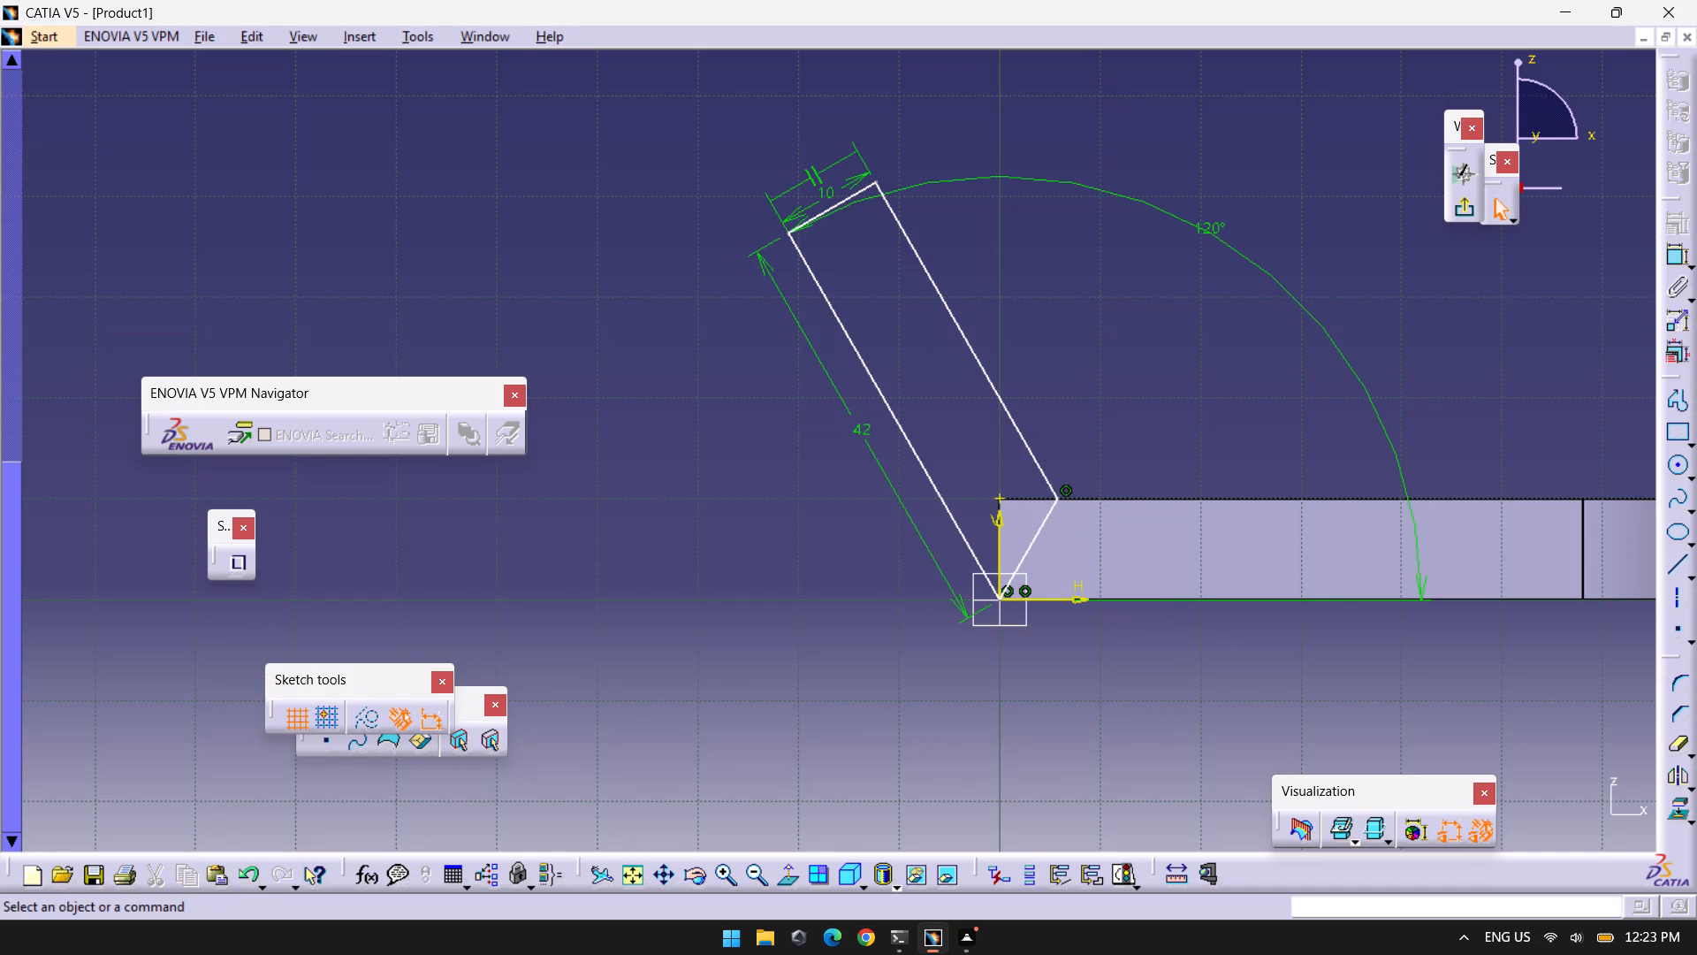
{"action": "left_click", "coordinate": [1464, 213]}
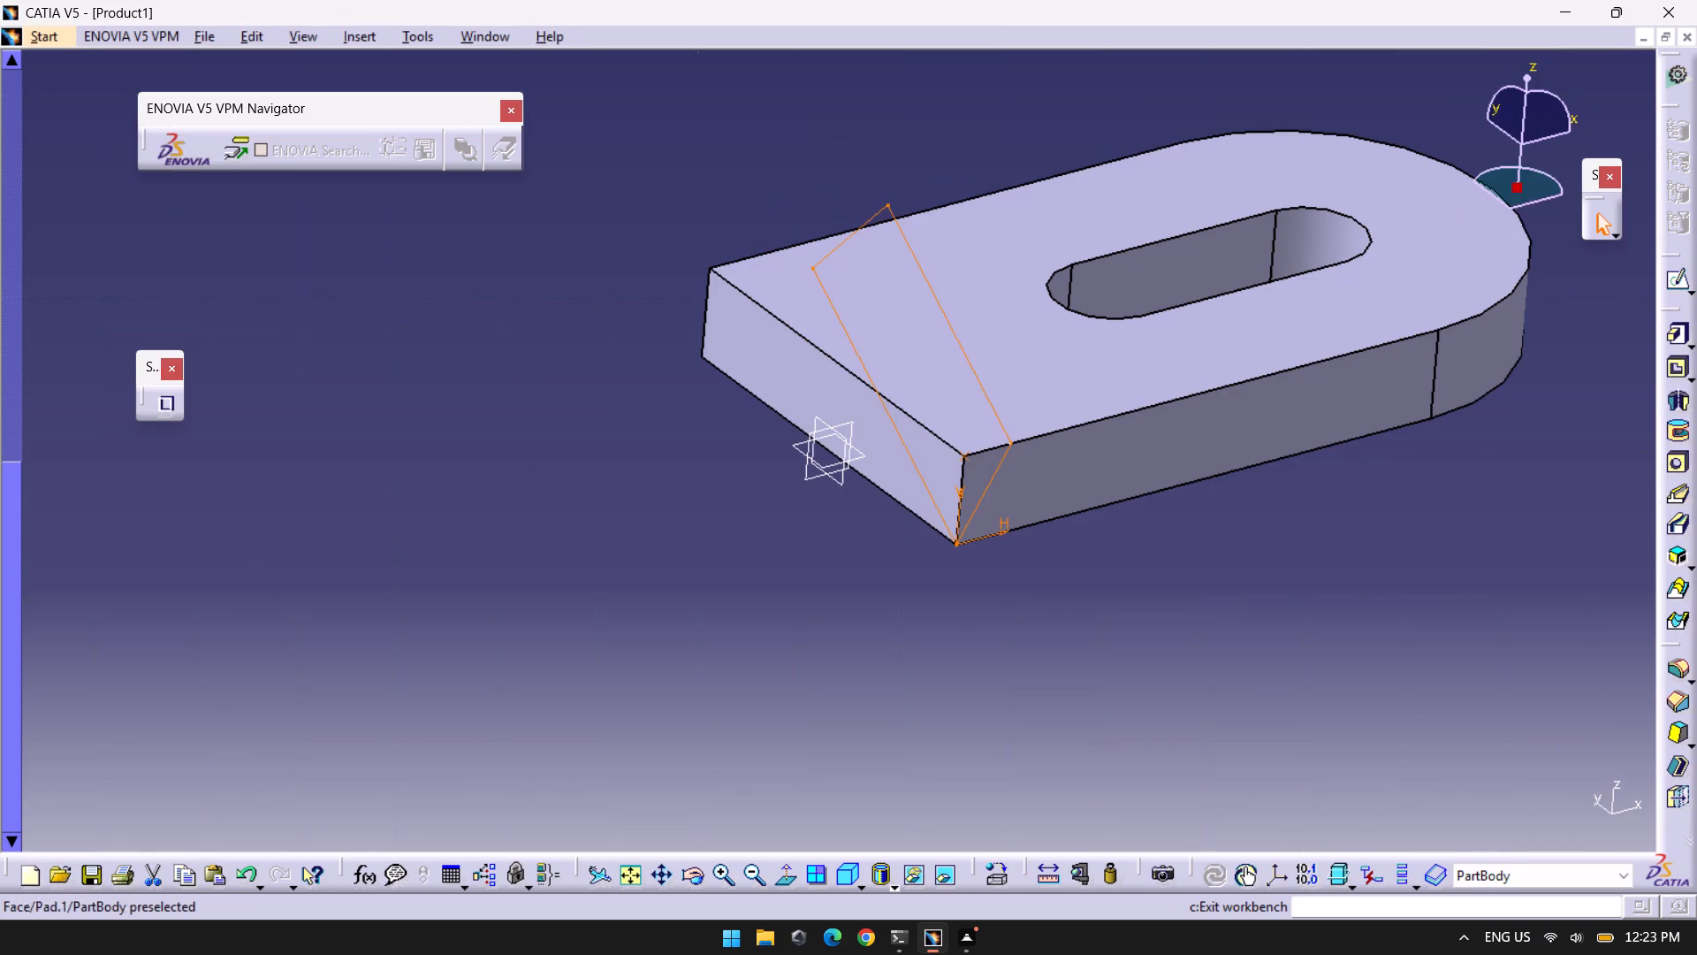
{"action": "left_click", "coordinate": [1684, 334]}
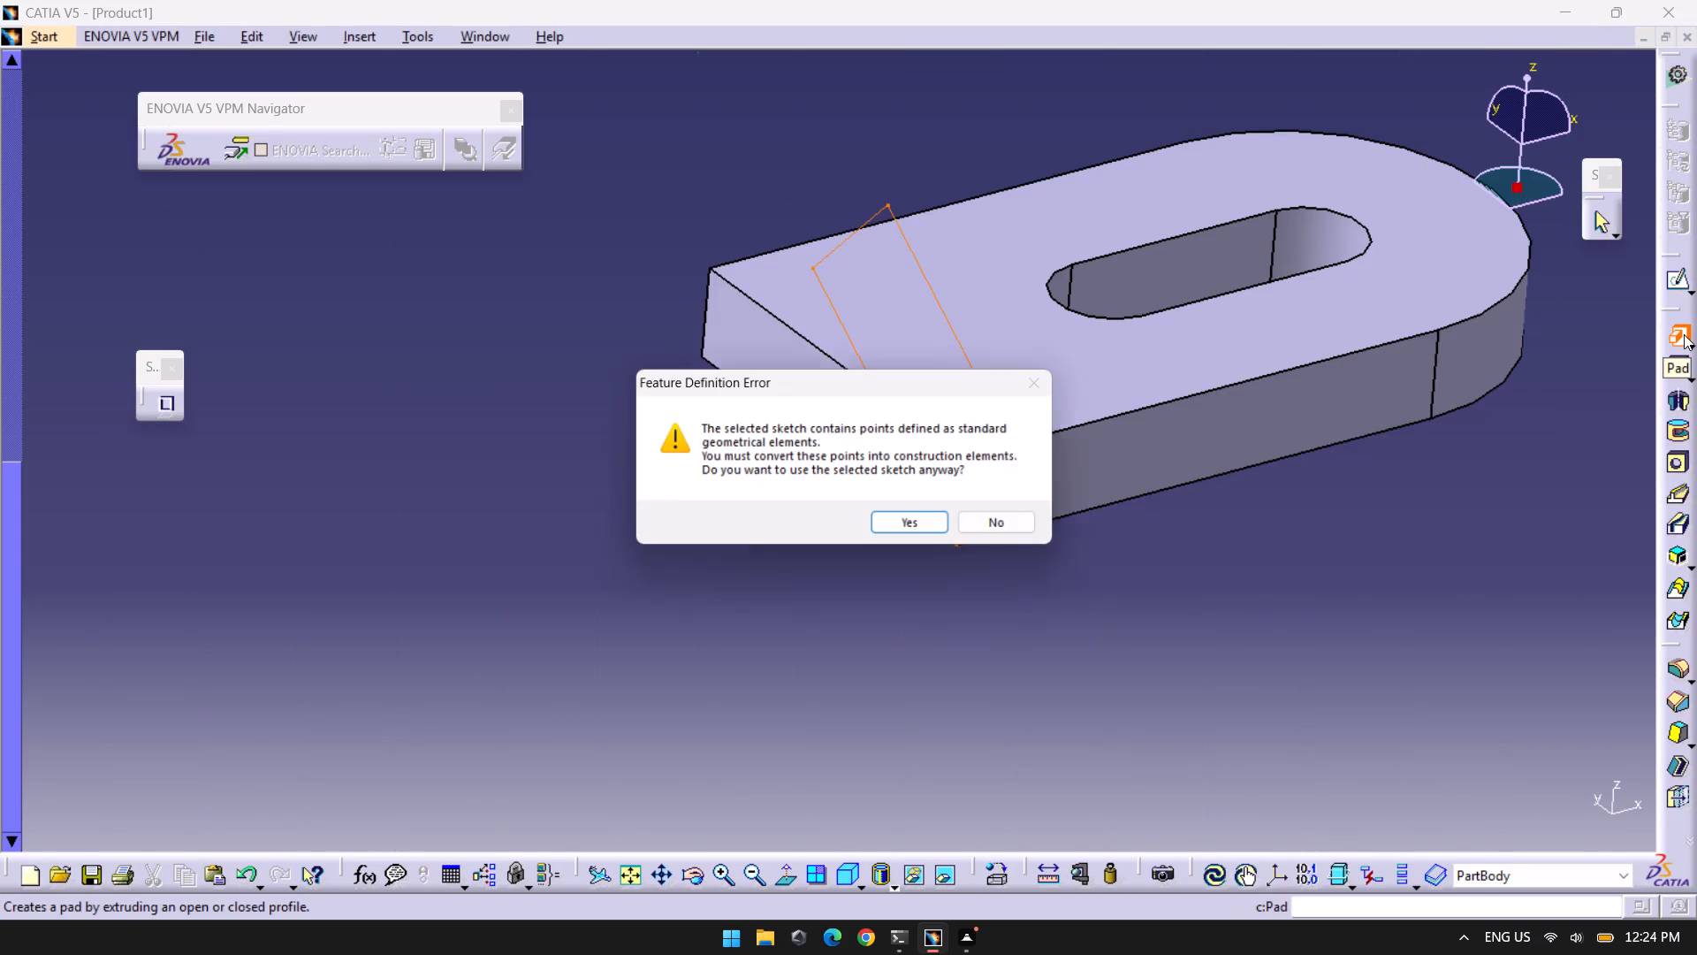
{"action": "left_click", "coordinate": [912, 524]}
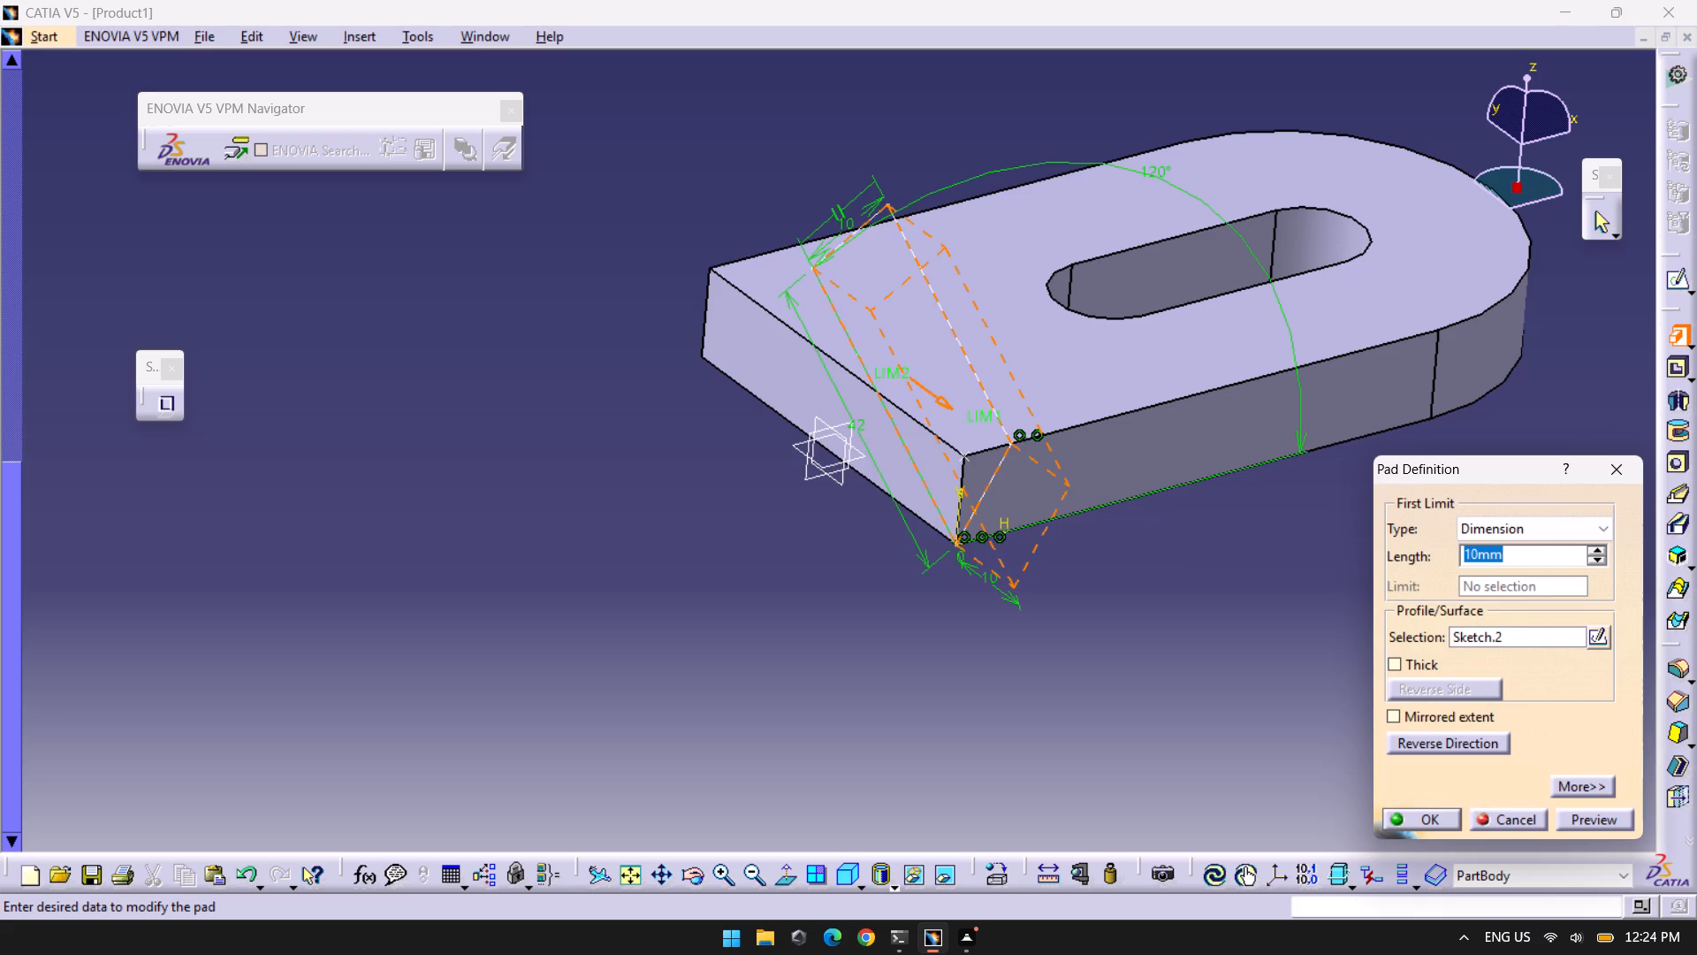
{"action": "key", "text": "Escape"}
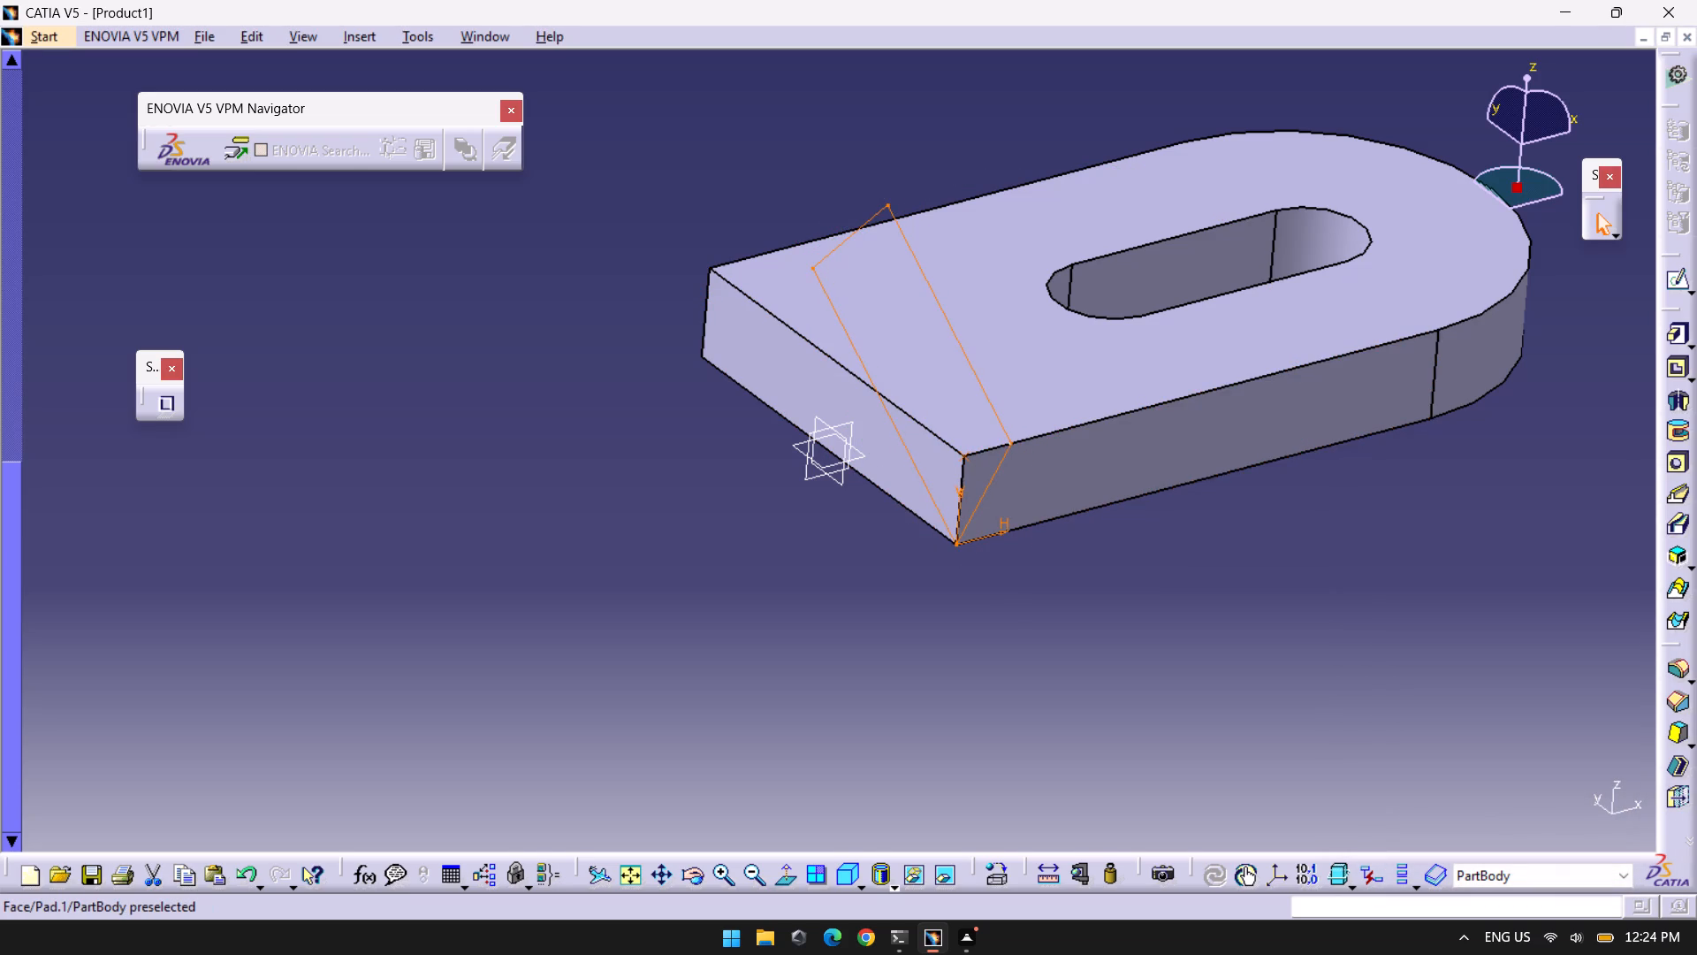
Reopen the arm sketch, delete the projected corner point above the origin, and exit the sketch.
{"action": "left_click", "coordinate": [1678, 279]}
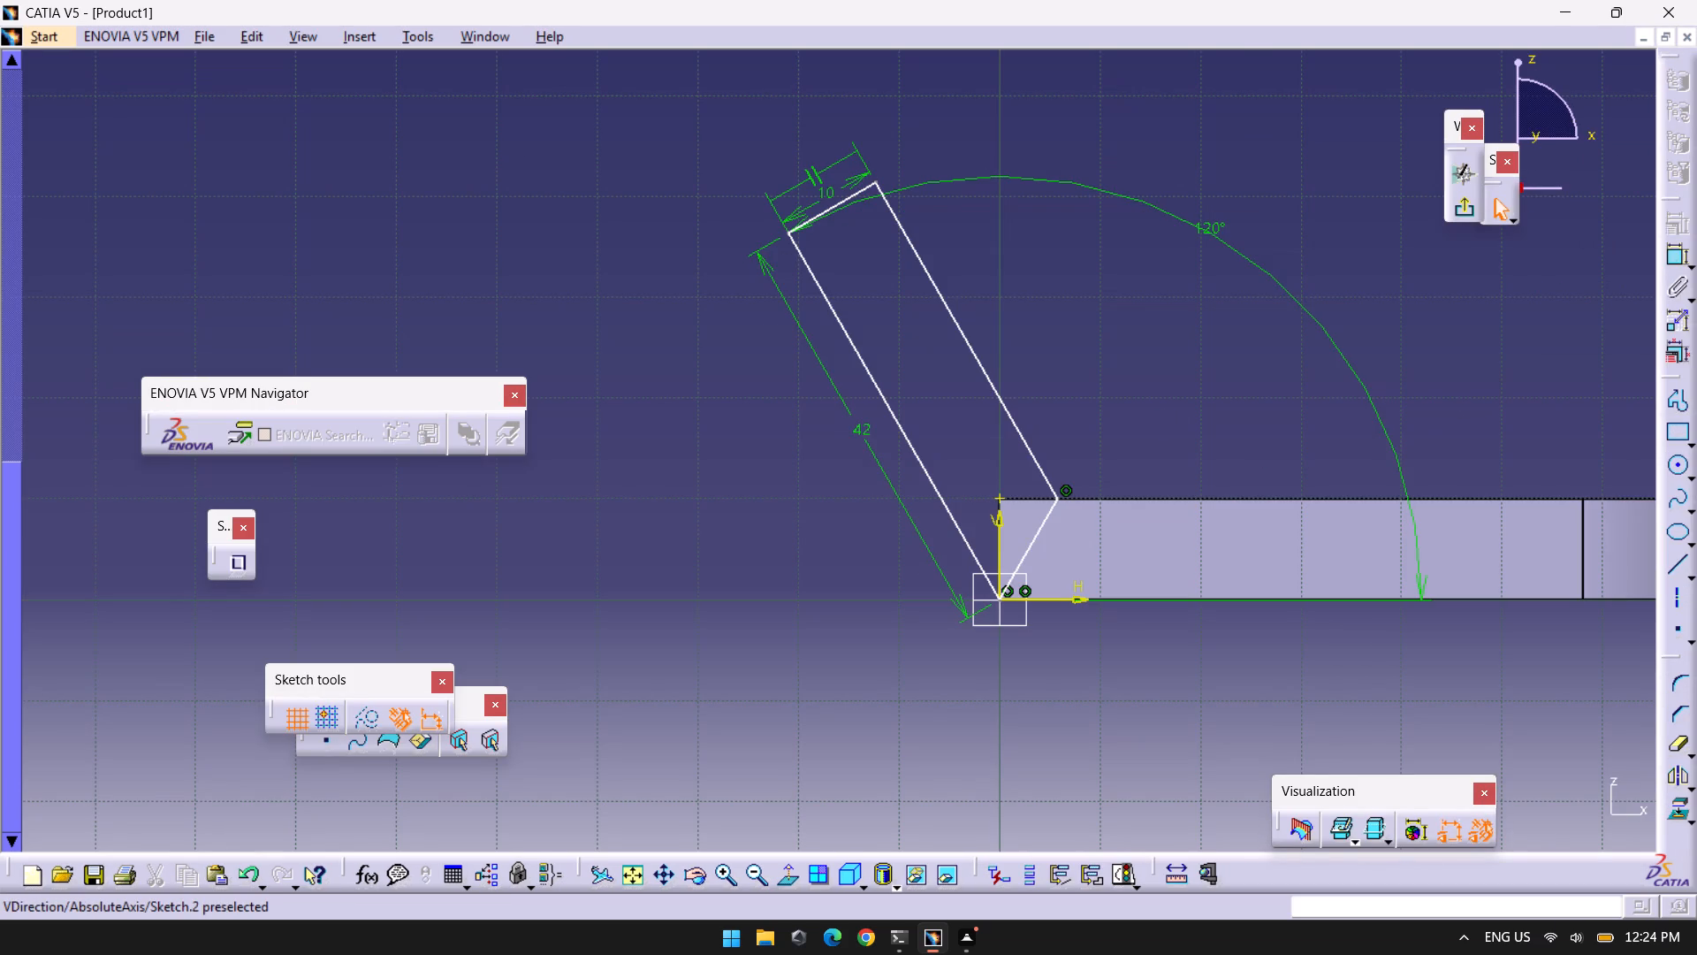
{"action": "left_click", "coordinate": [999, 493]}
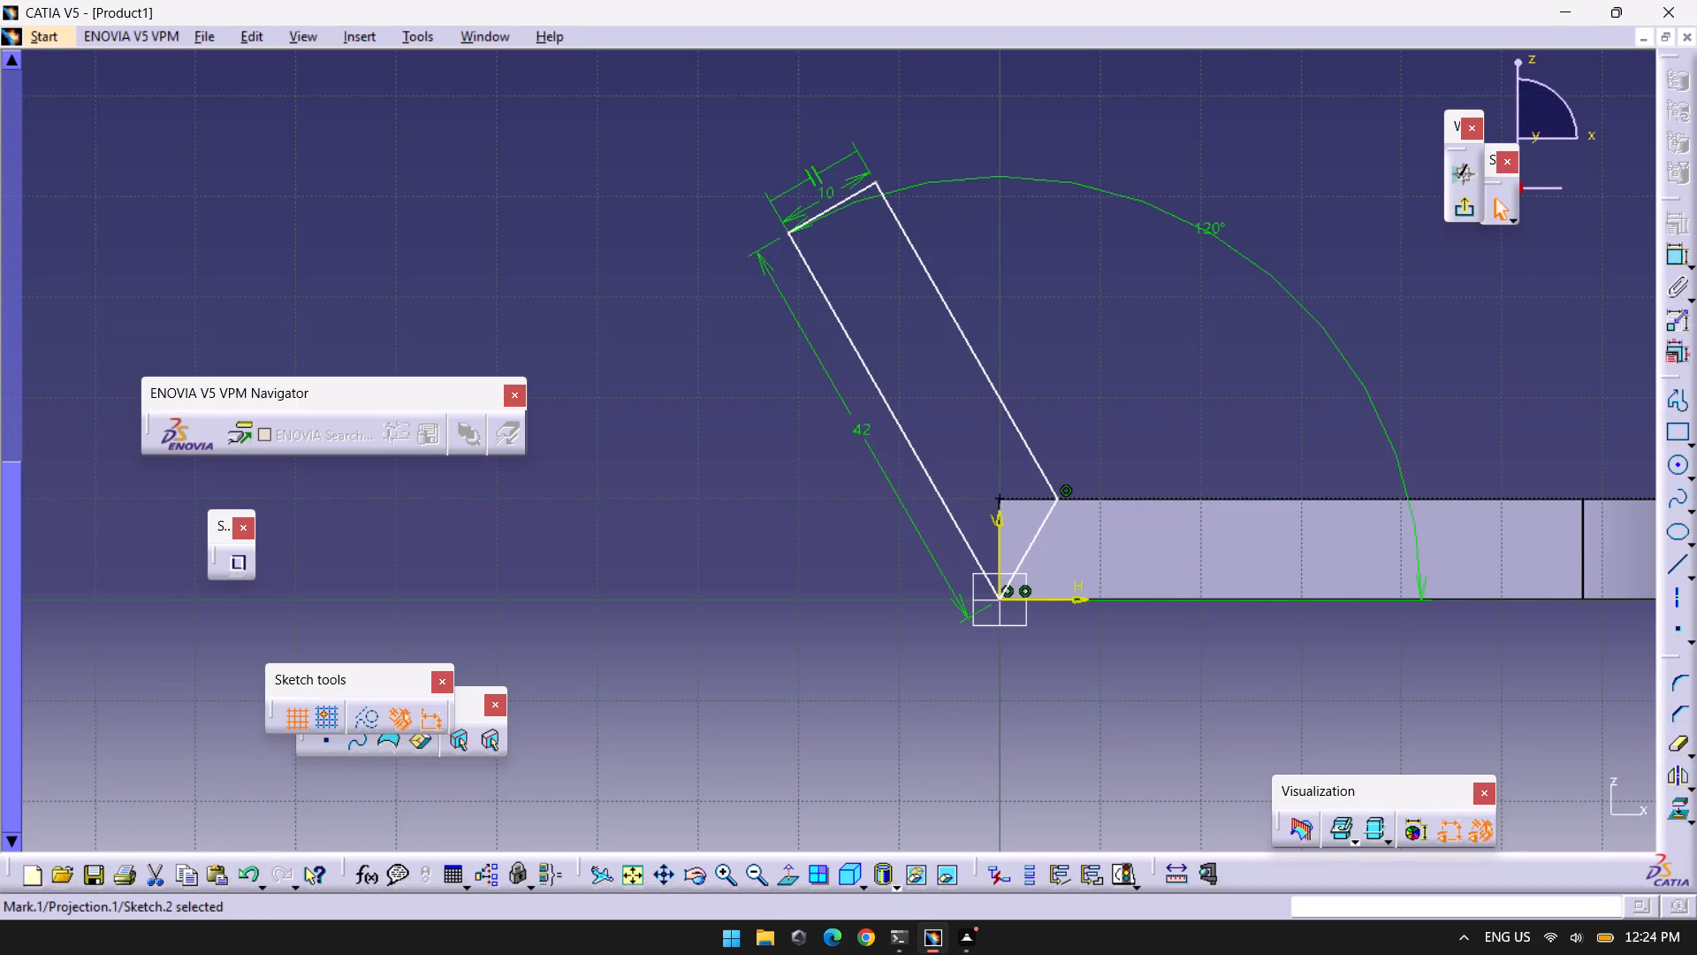
{"action": "key", "text": "Delete"}
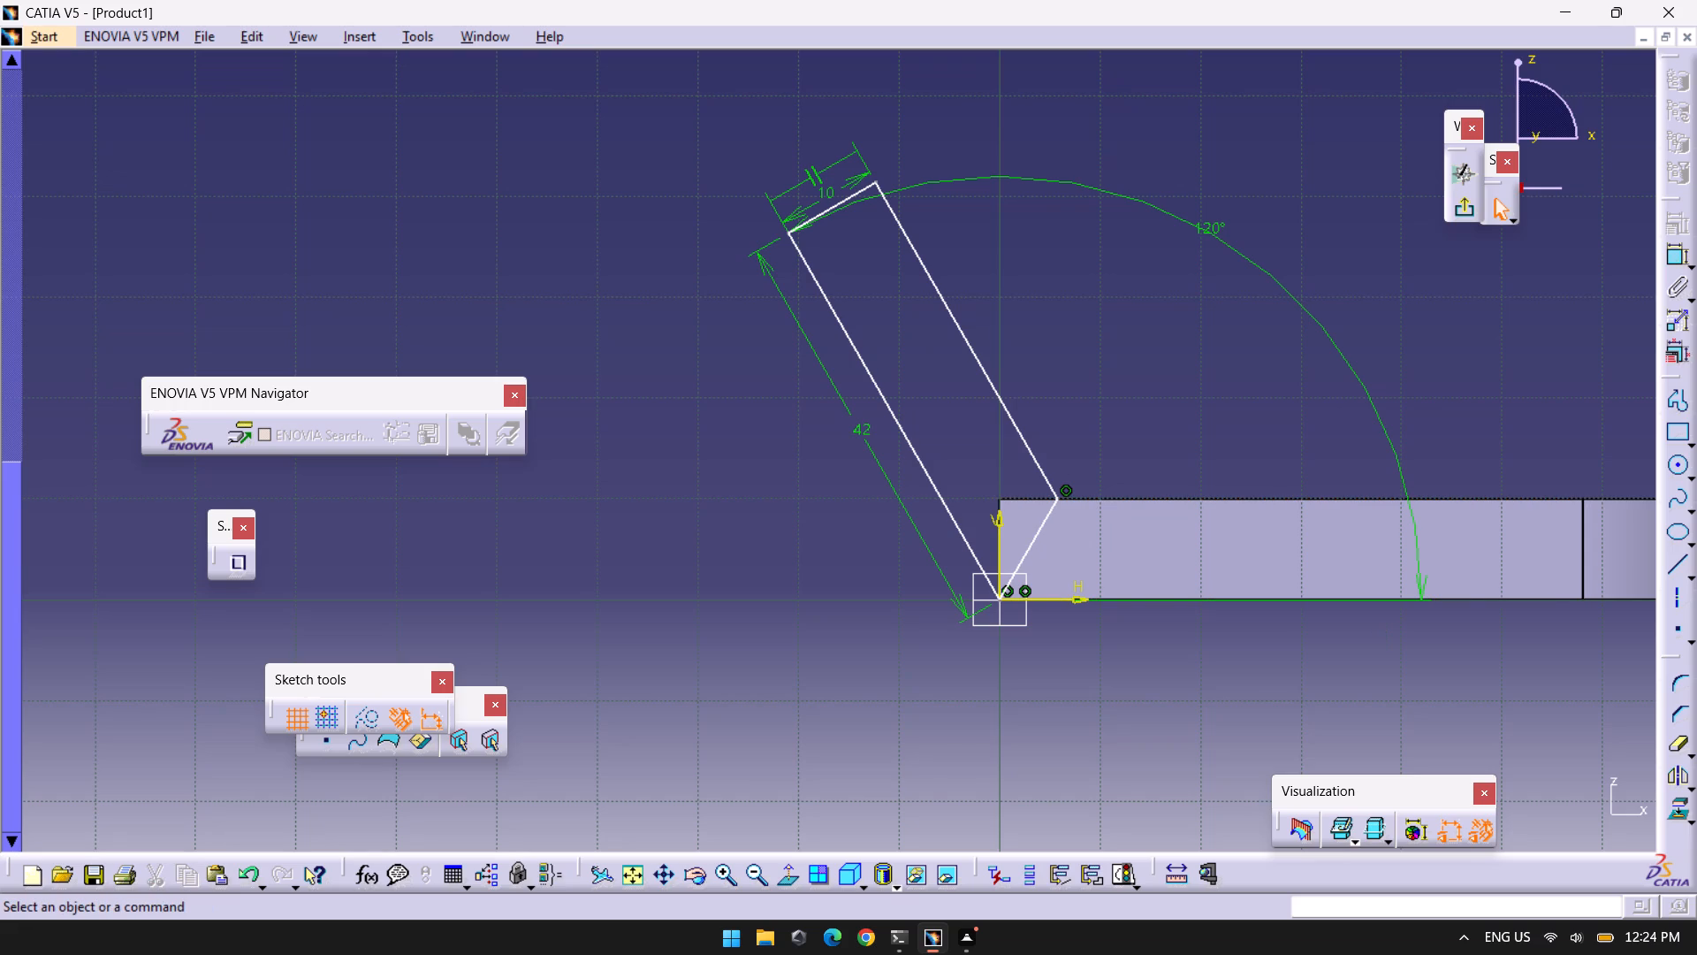
{"action": "left_click", "coordinate": [1463, 210]}
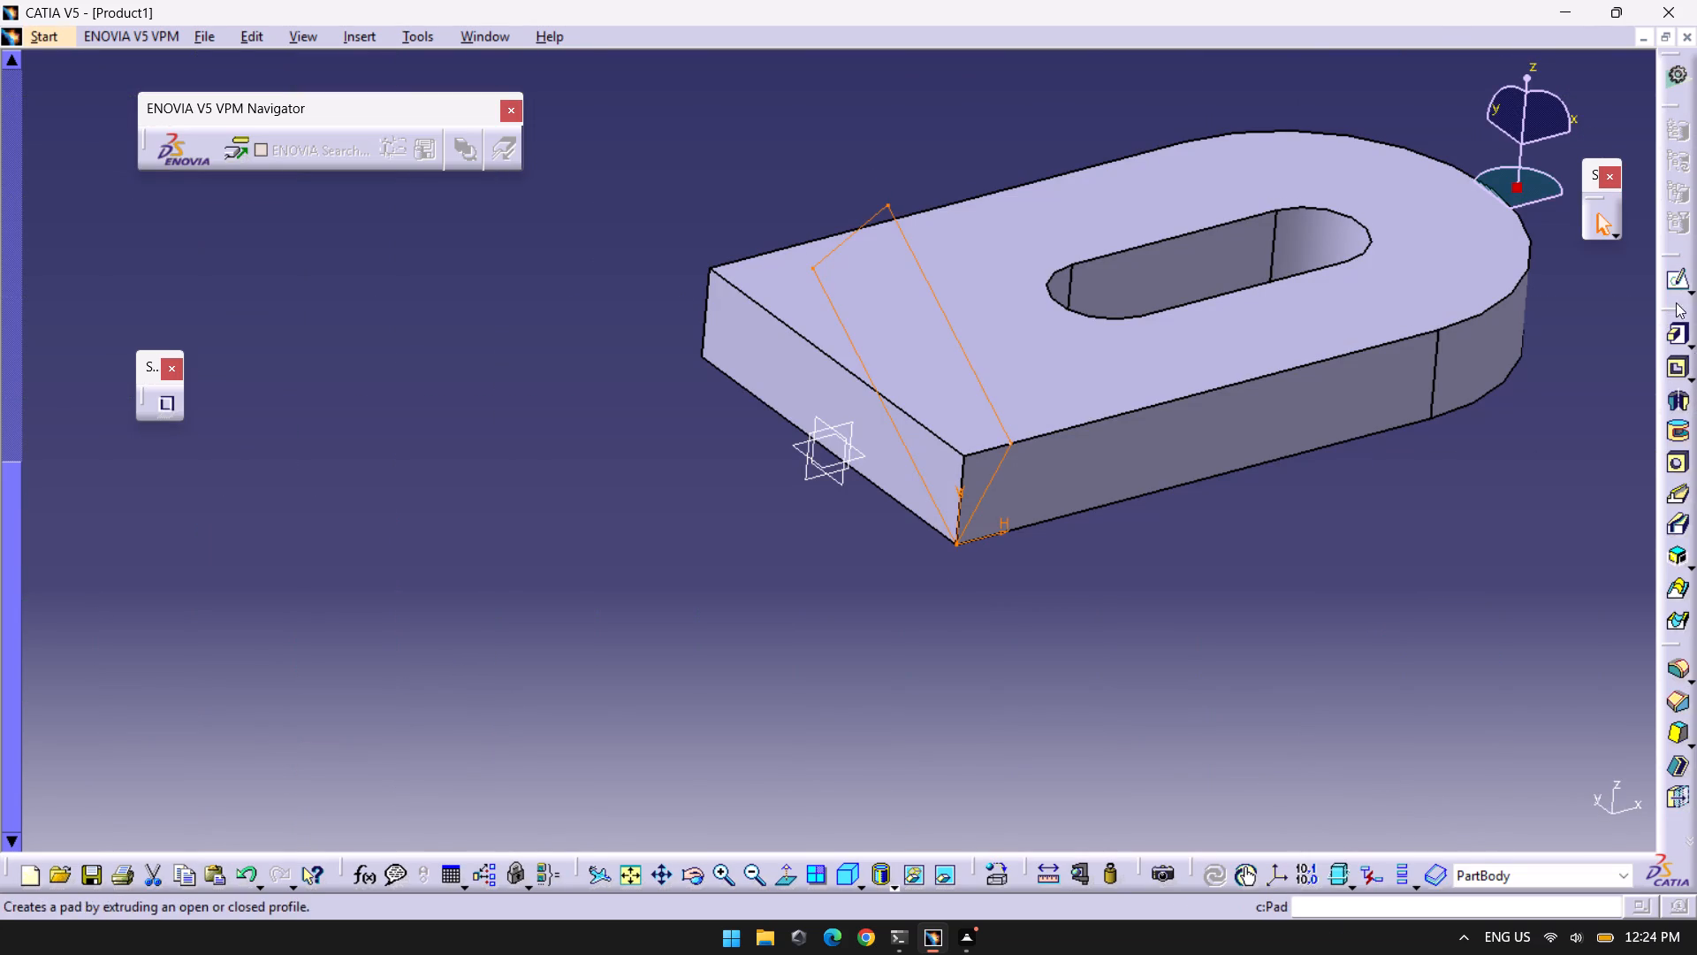
Pad the arm profile 44 mm in the reversed direction, across the width of the base plate.
{"action": "left_click", "coordinate": [1676, 328]}
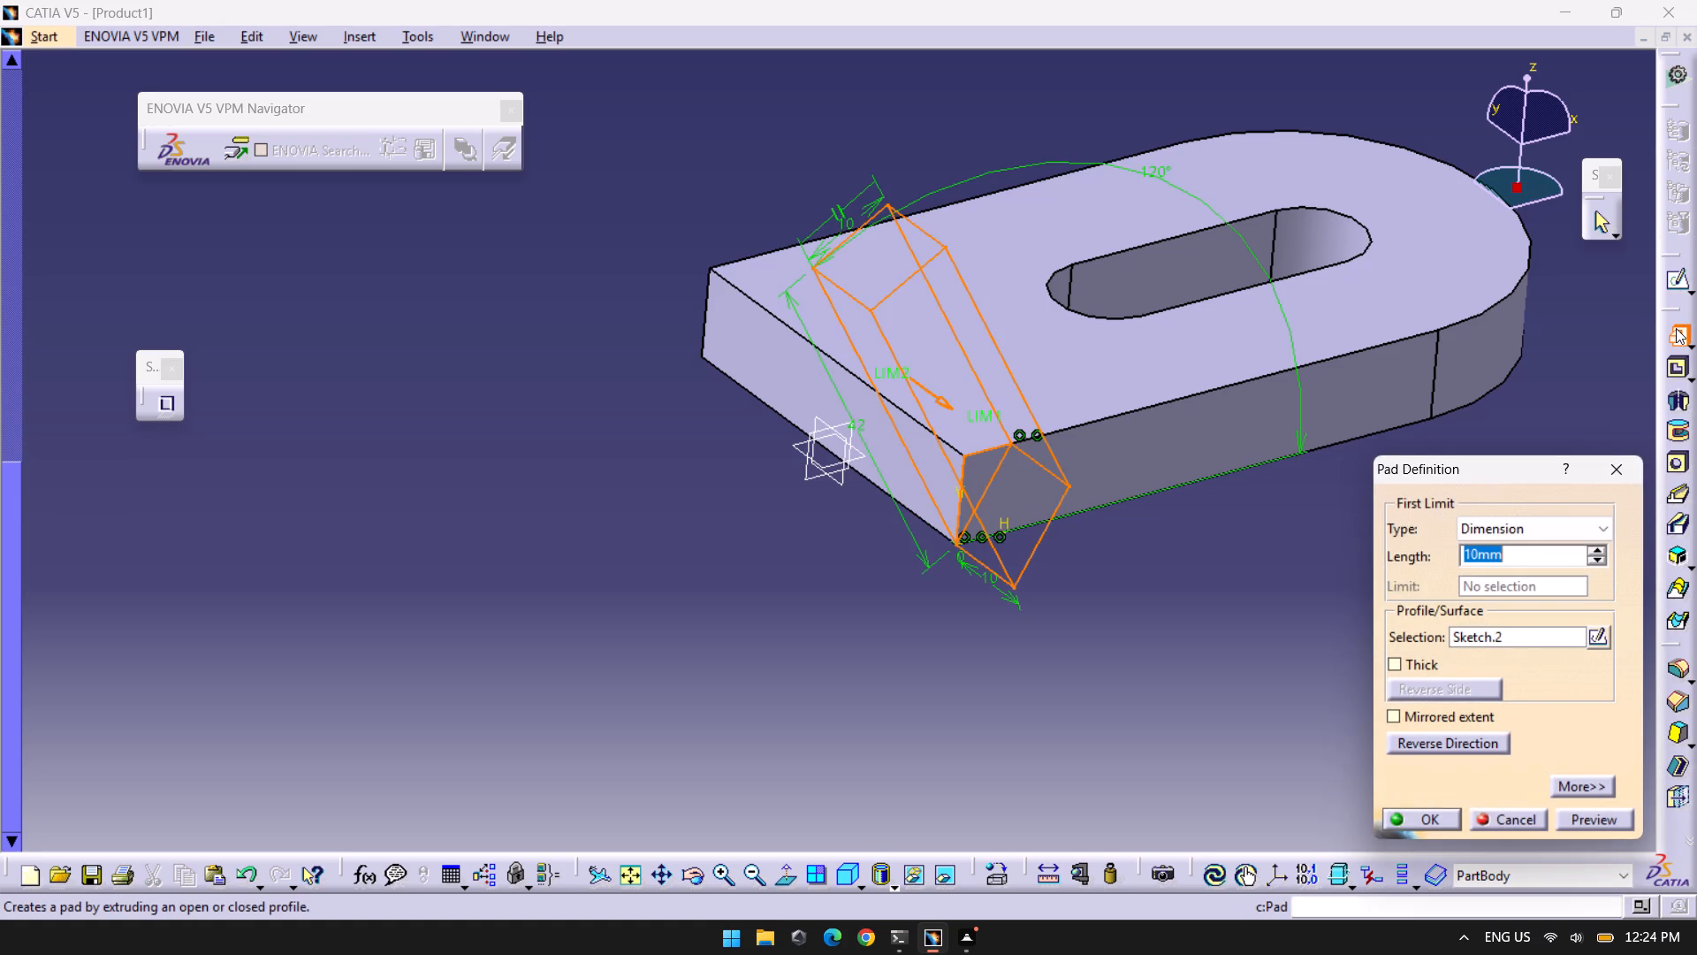
{"action": "left_click", "coordinate": [1446, 734]}
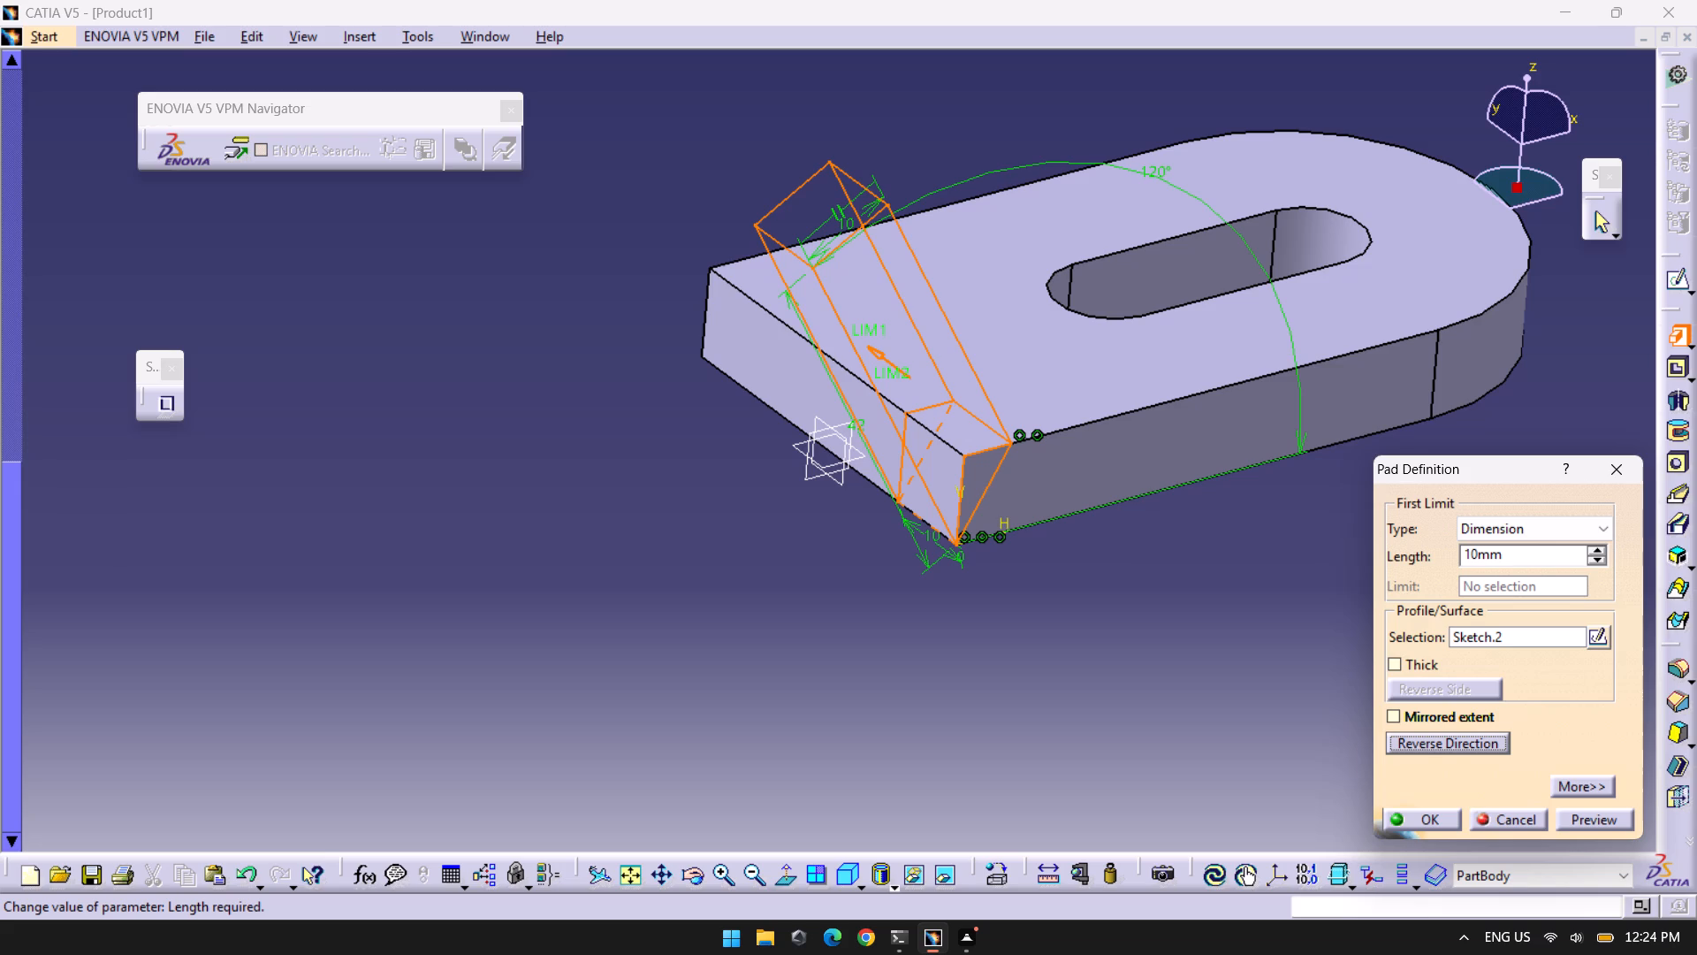
{"action": "double_click", "coordinate": [1566, 555]}
{"action": "type", "text": "44"}
{"action": "key", "text": "Return"}
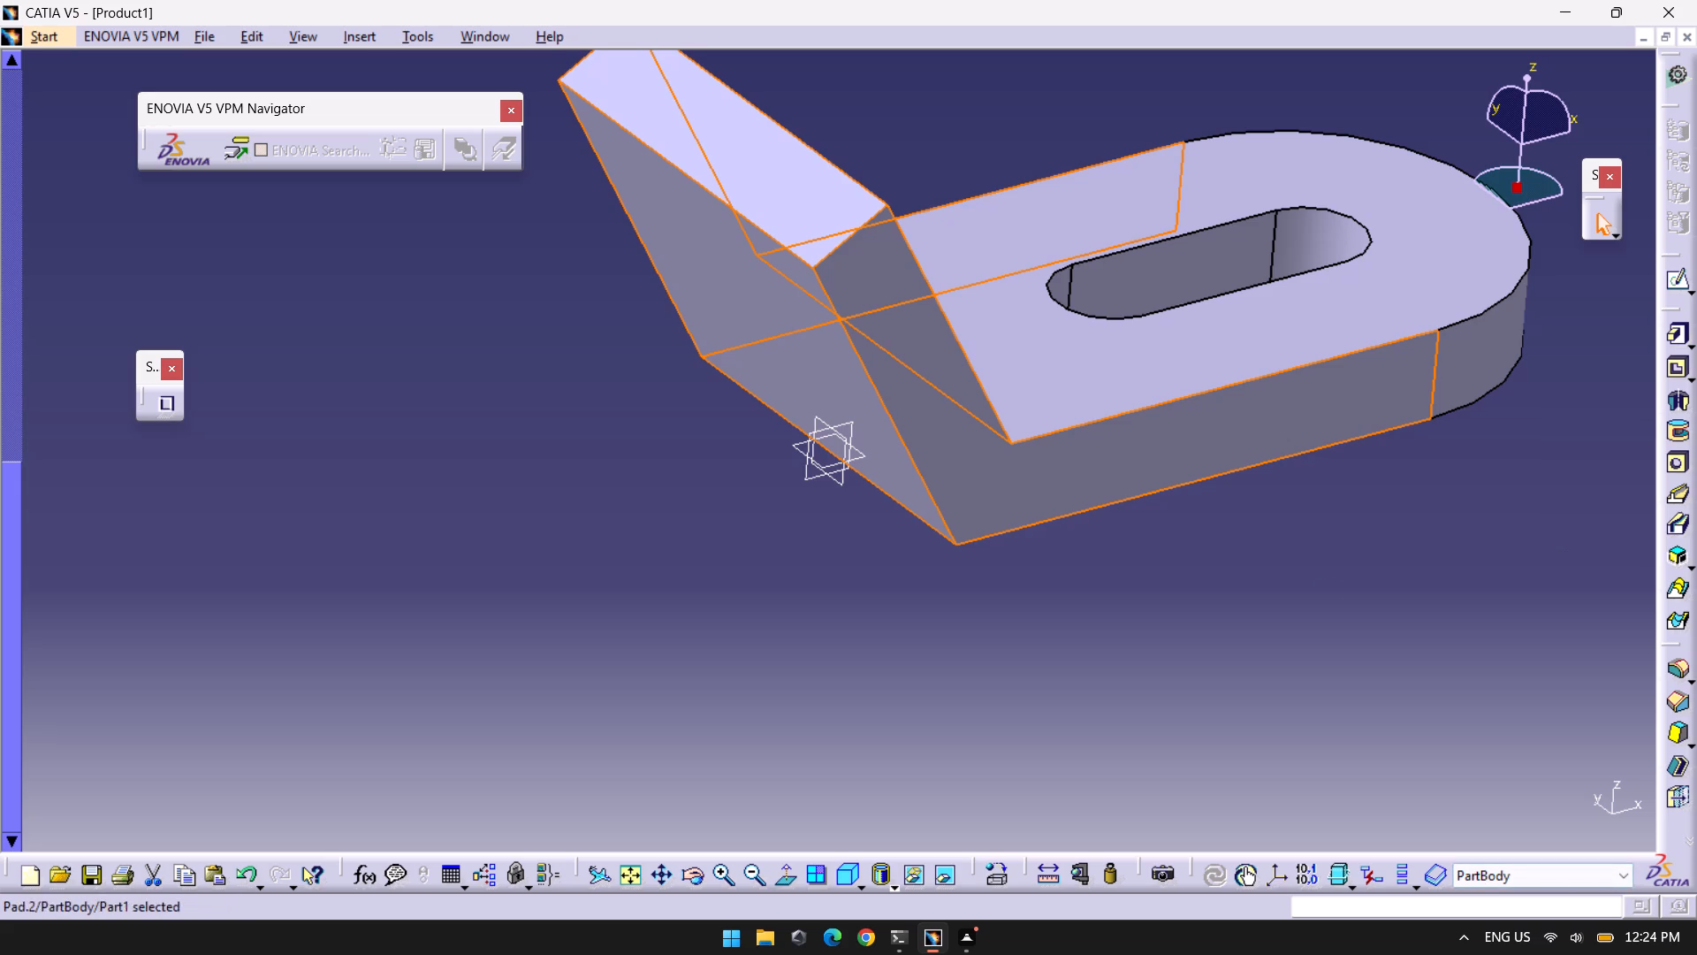
{"action": "left_click", "coordinate": [1335, 589]}
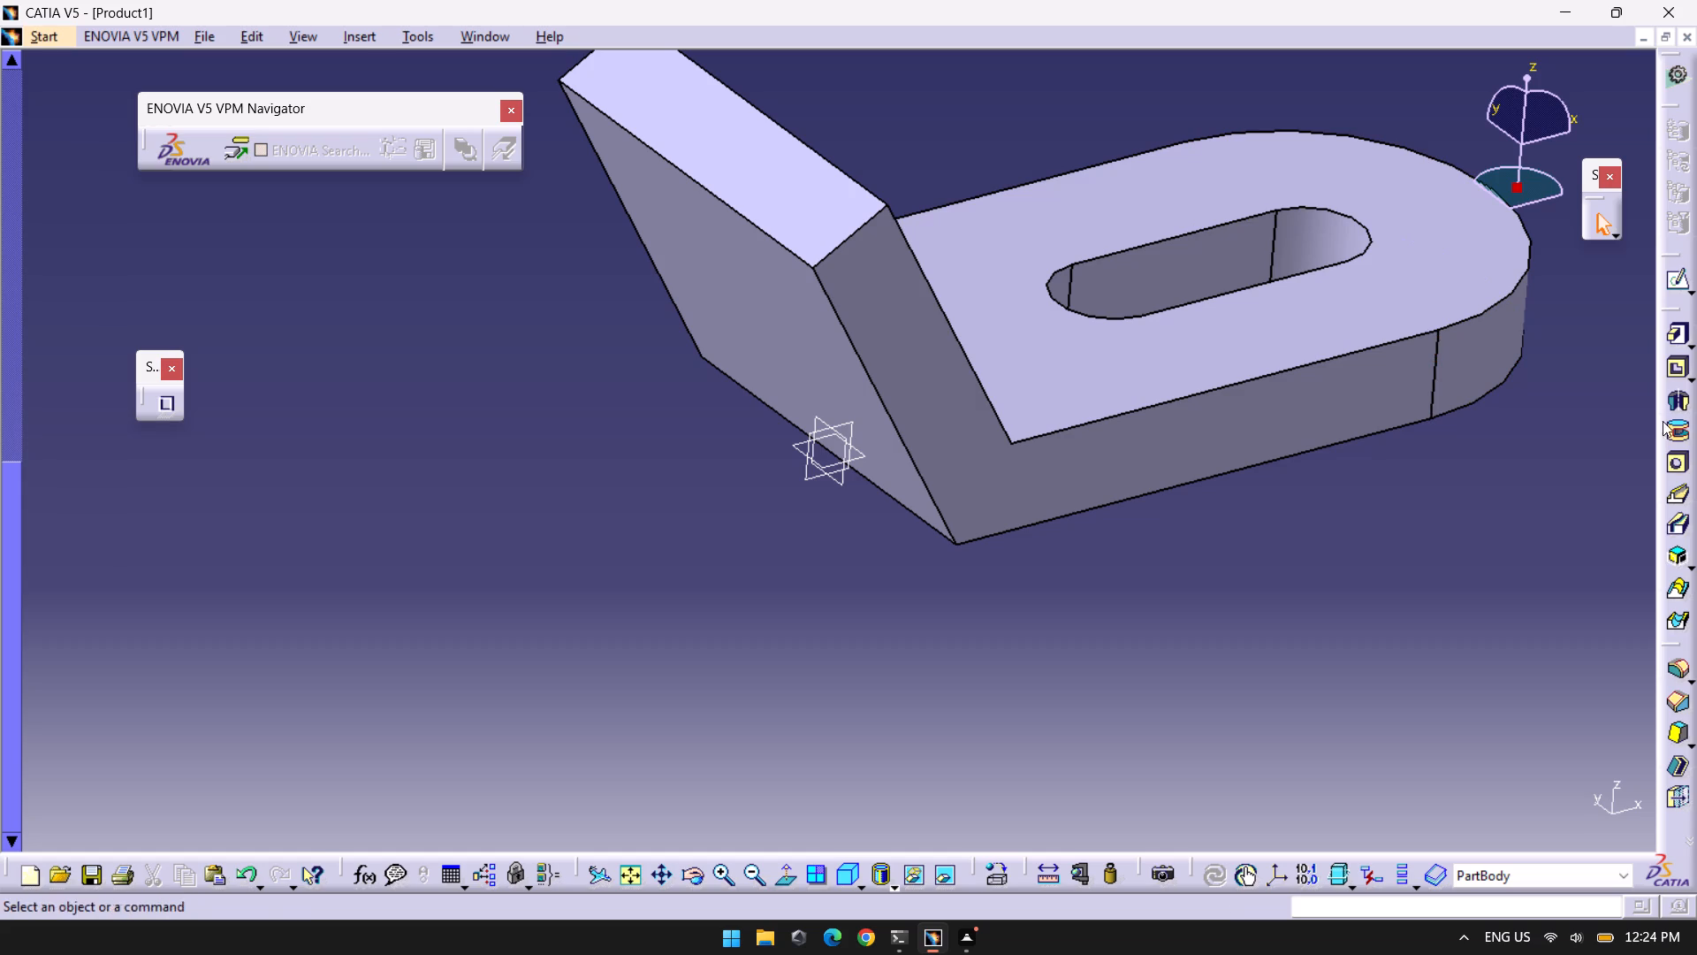
In a sketch on the bracket's side face, check the distance from the vertical axis to the edge where the plate's rounded end begins.
{"action": "left_click", "coordinate": [1678, 279]}
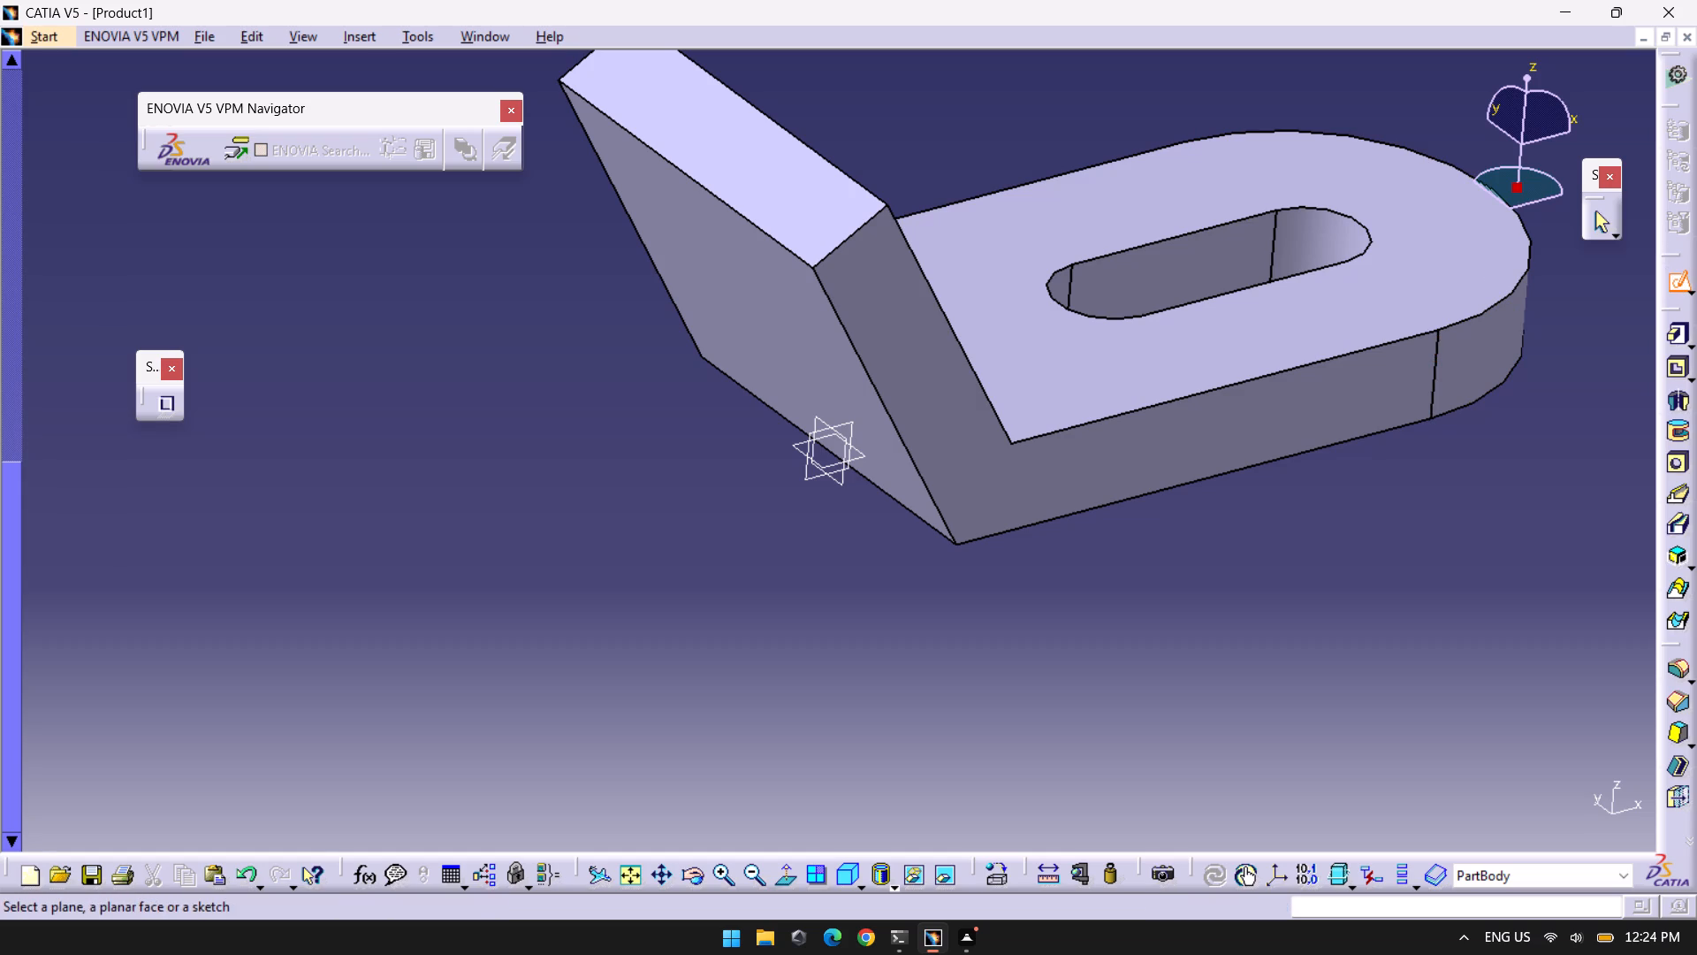
{"action": "left_click", "coordinate": [1248, 438]}
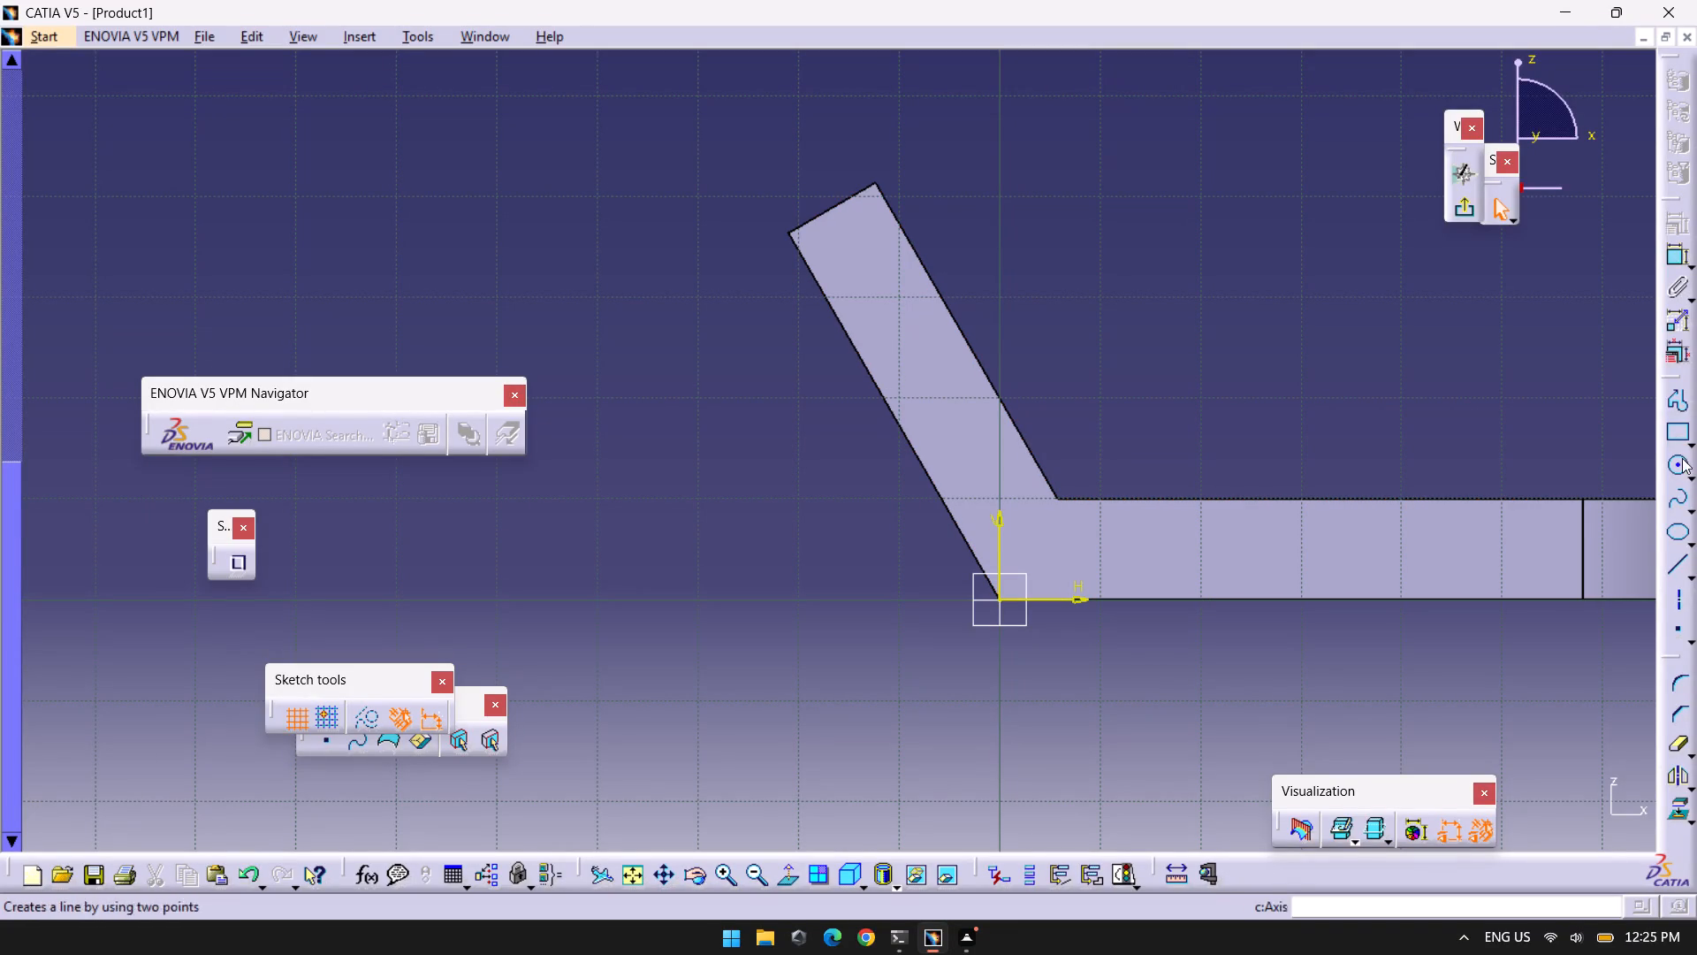
{"action": "left_click", "coordinate": [1671, 248]}
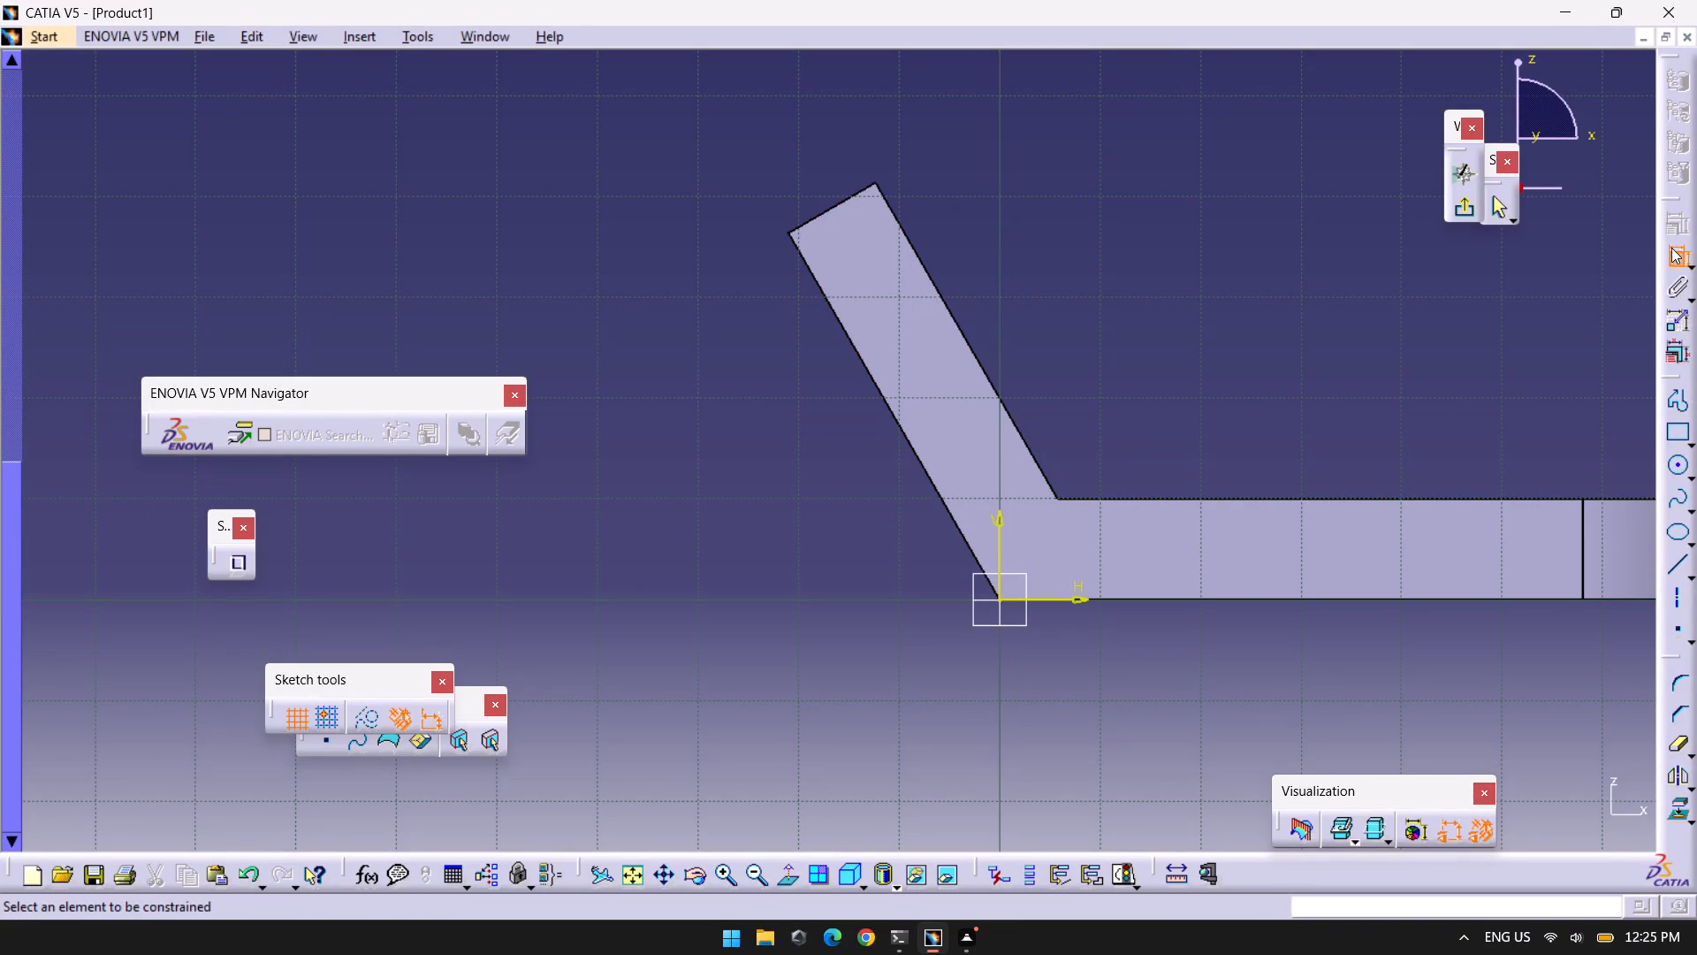
{"action": "left_click", "coordinate": [1001, 594]}
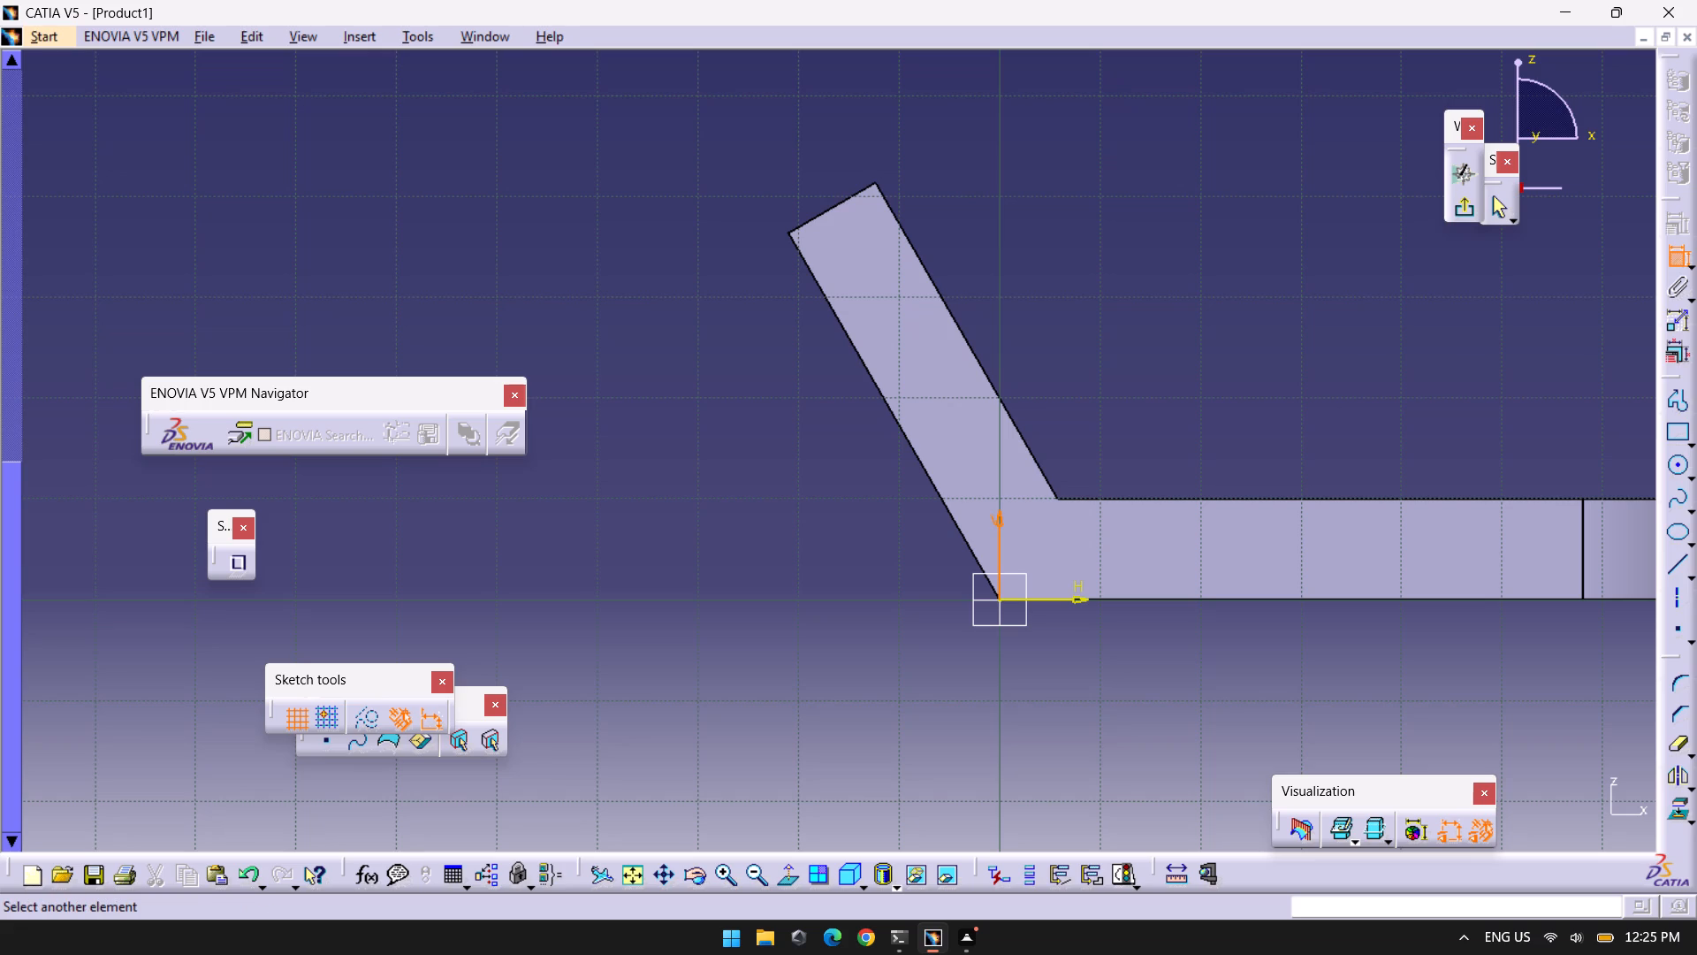
{"action": "left_click", "coordinate": [1585, 585]}
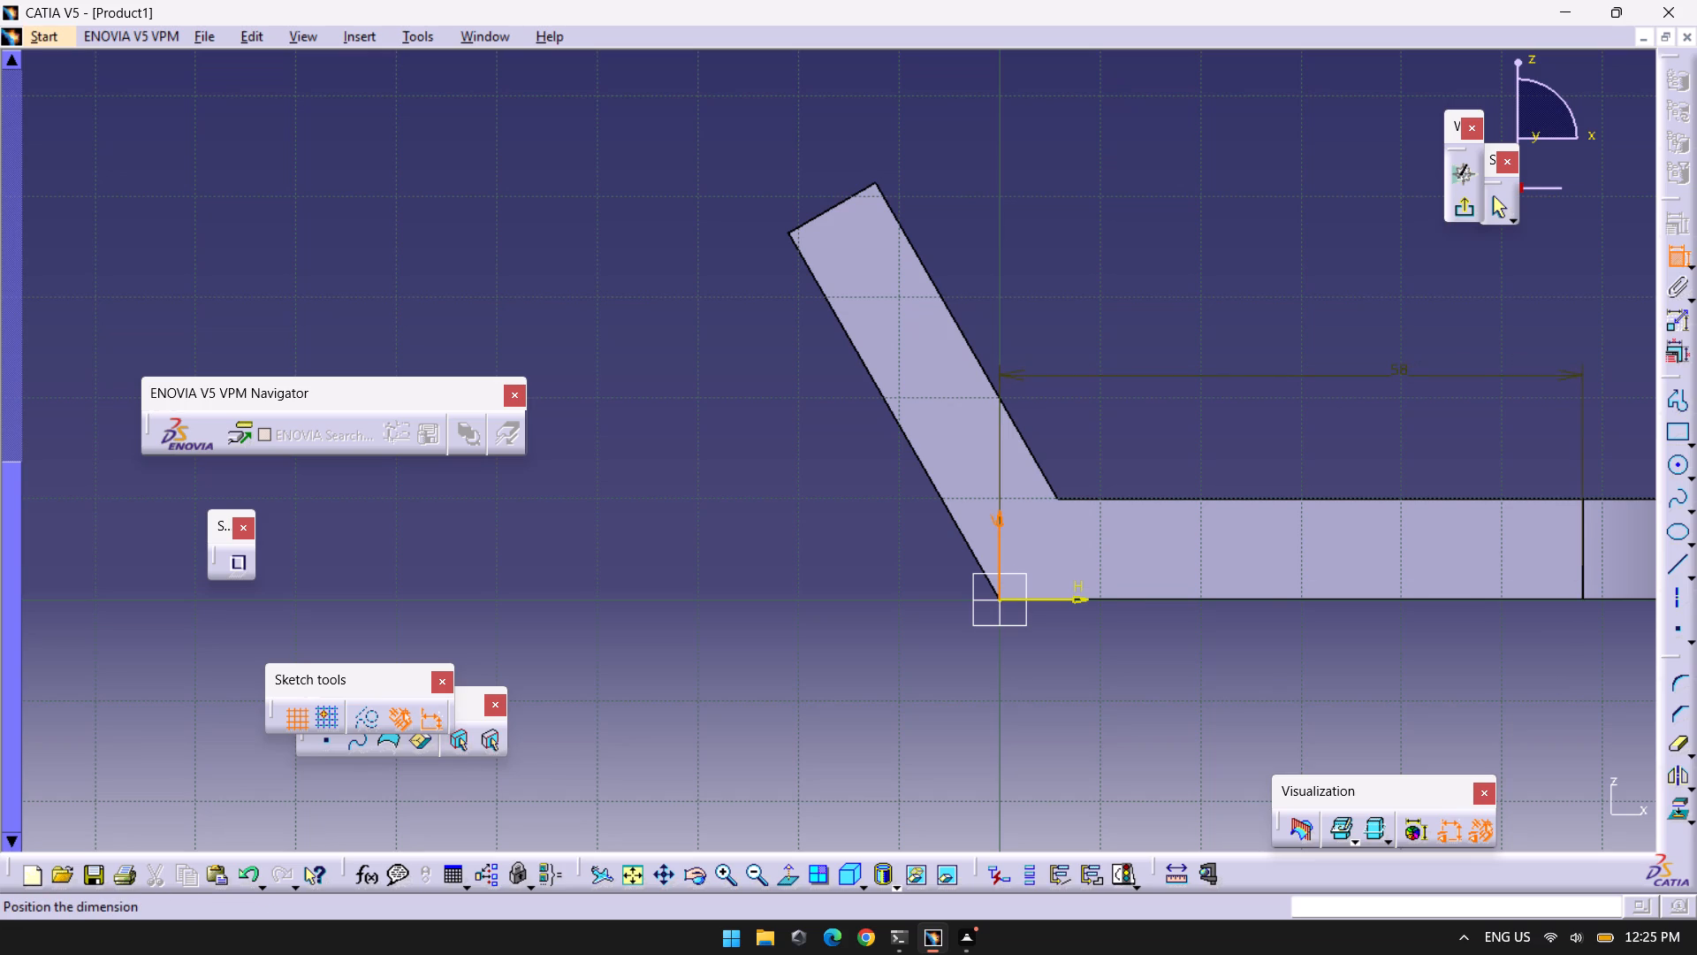
{"action": "key", "text": "Escape"}
{"action": "key", "text": "Escape"}
{"action": "key", "text": "Escape"}
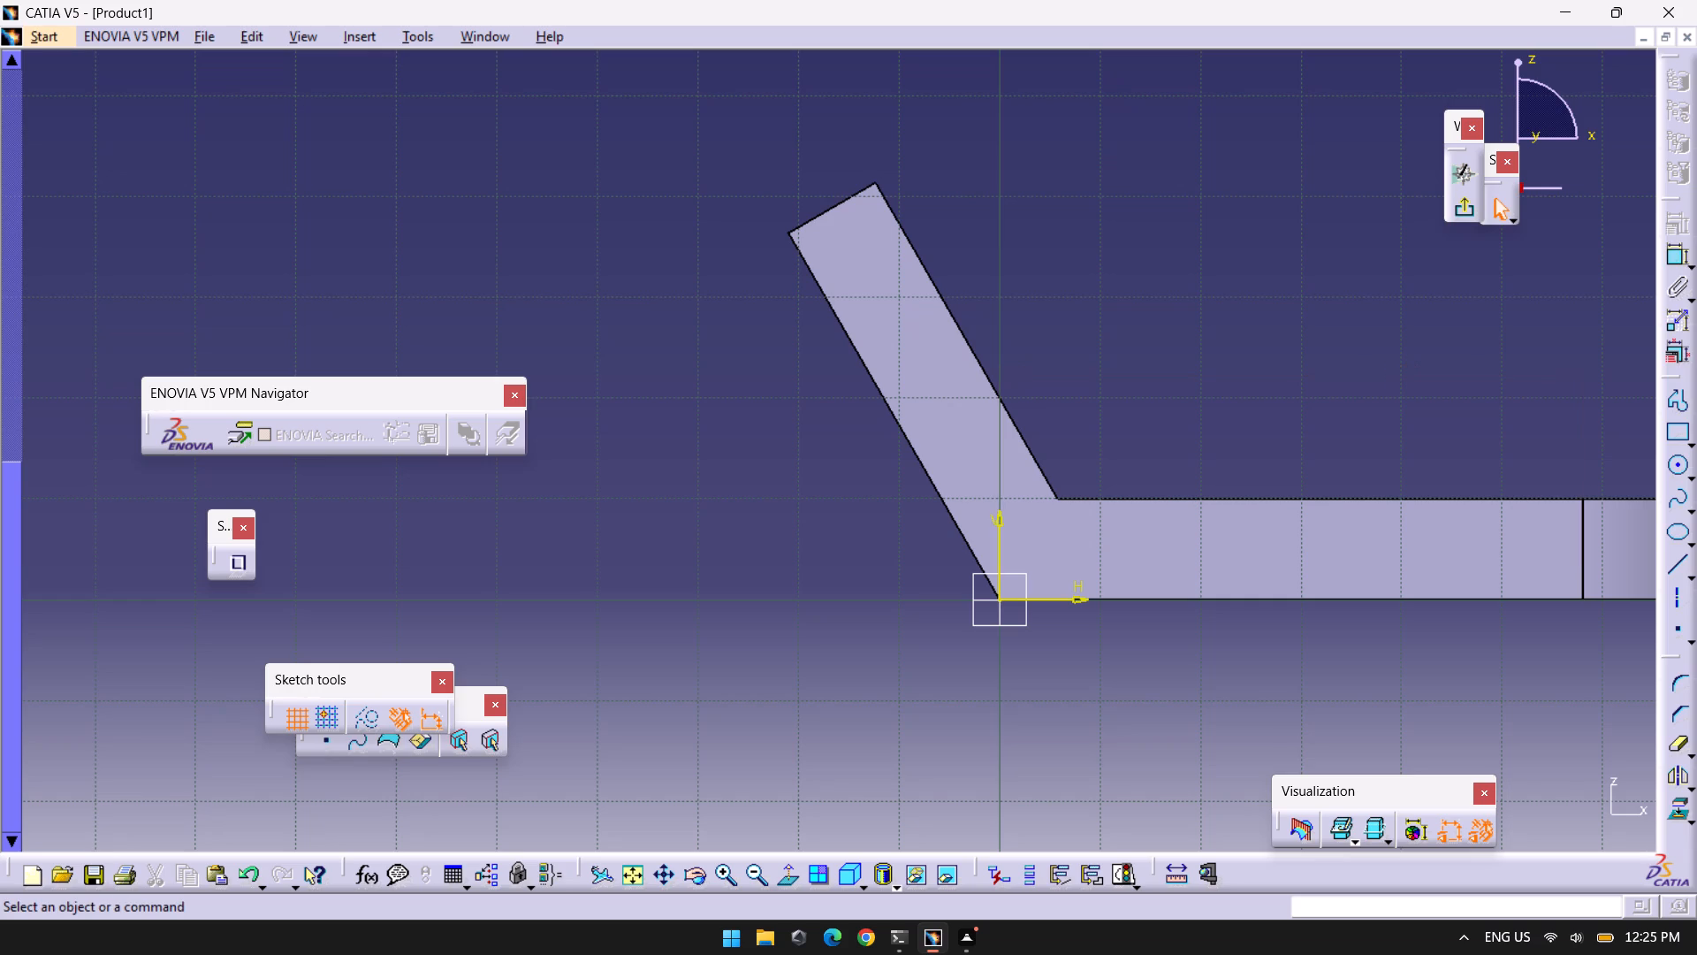
{"action": "left_click", "coordinate": [1460, 207]}
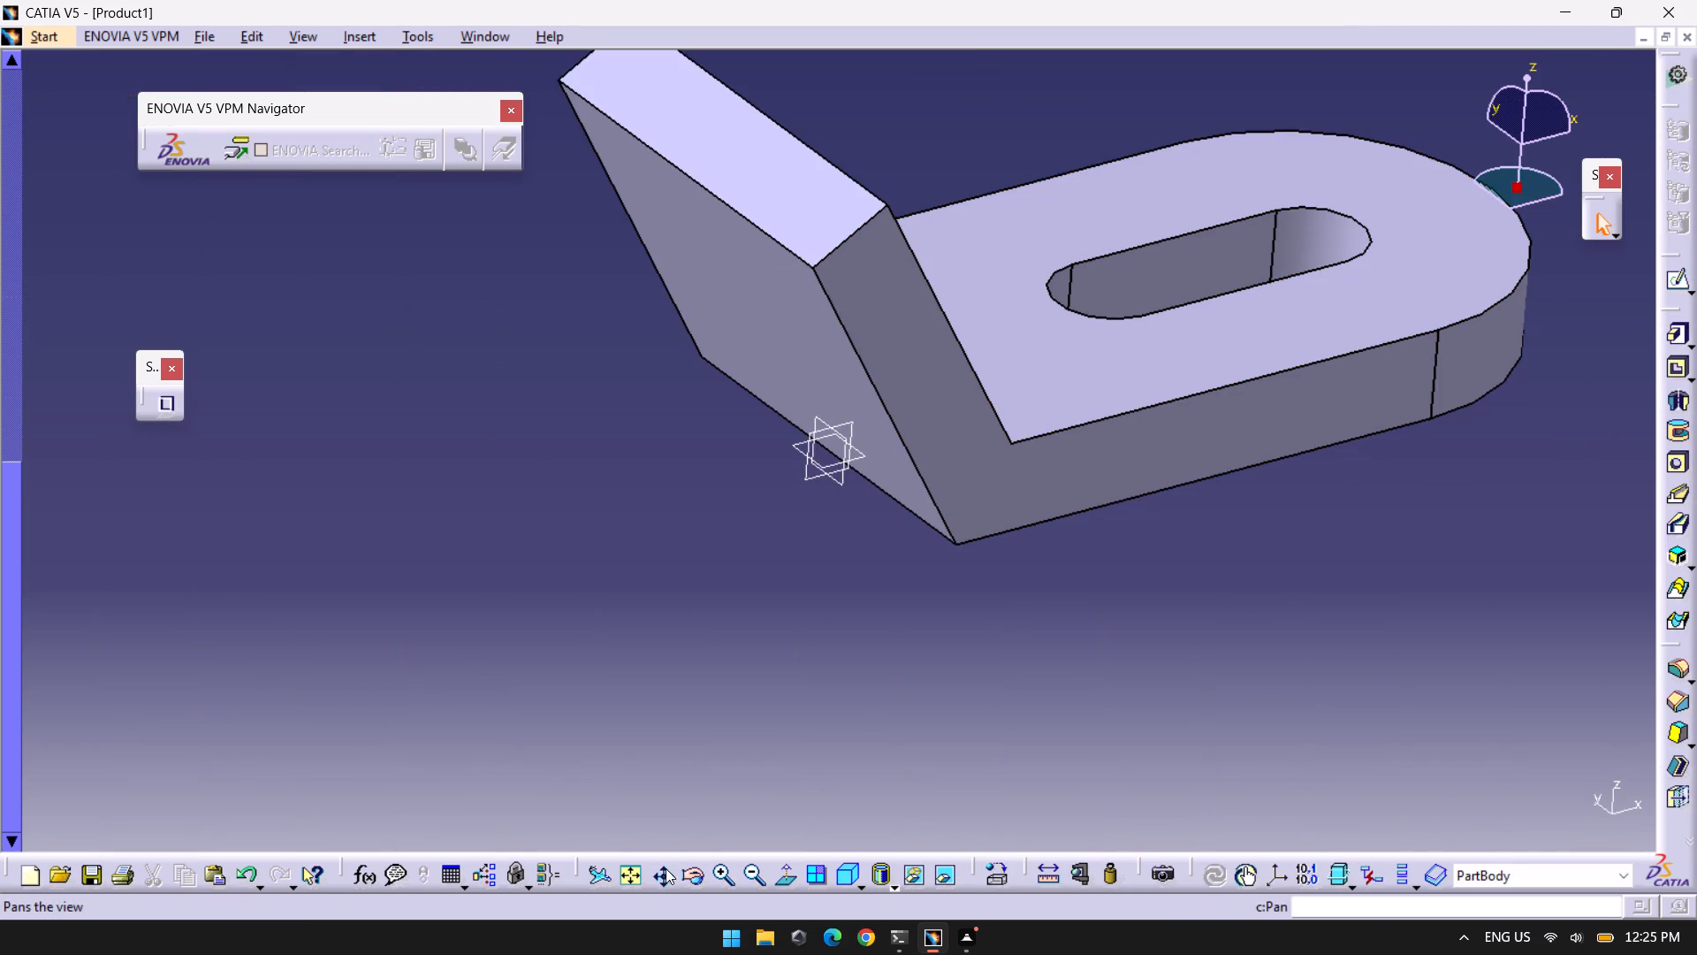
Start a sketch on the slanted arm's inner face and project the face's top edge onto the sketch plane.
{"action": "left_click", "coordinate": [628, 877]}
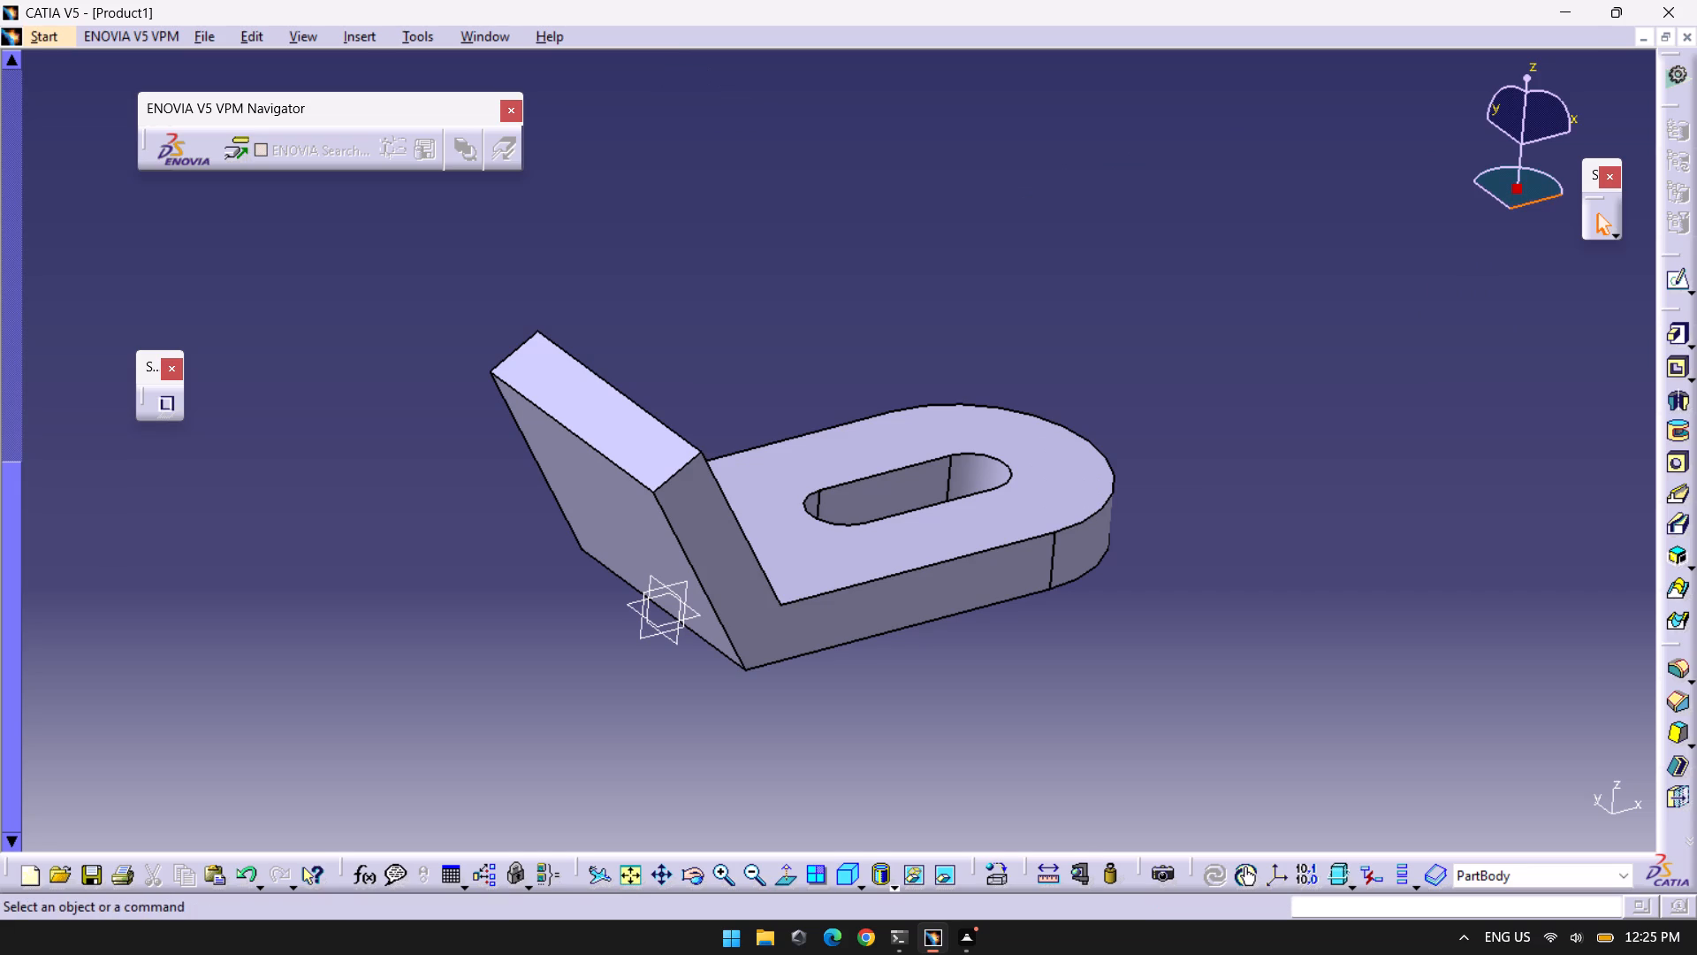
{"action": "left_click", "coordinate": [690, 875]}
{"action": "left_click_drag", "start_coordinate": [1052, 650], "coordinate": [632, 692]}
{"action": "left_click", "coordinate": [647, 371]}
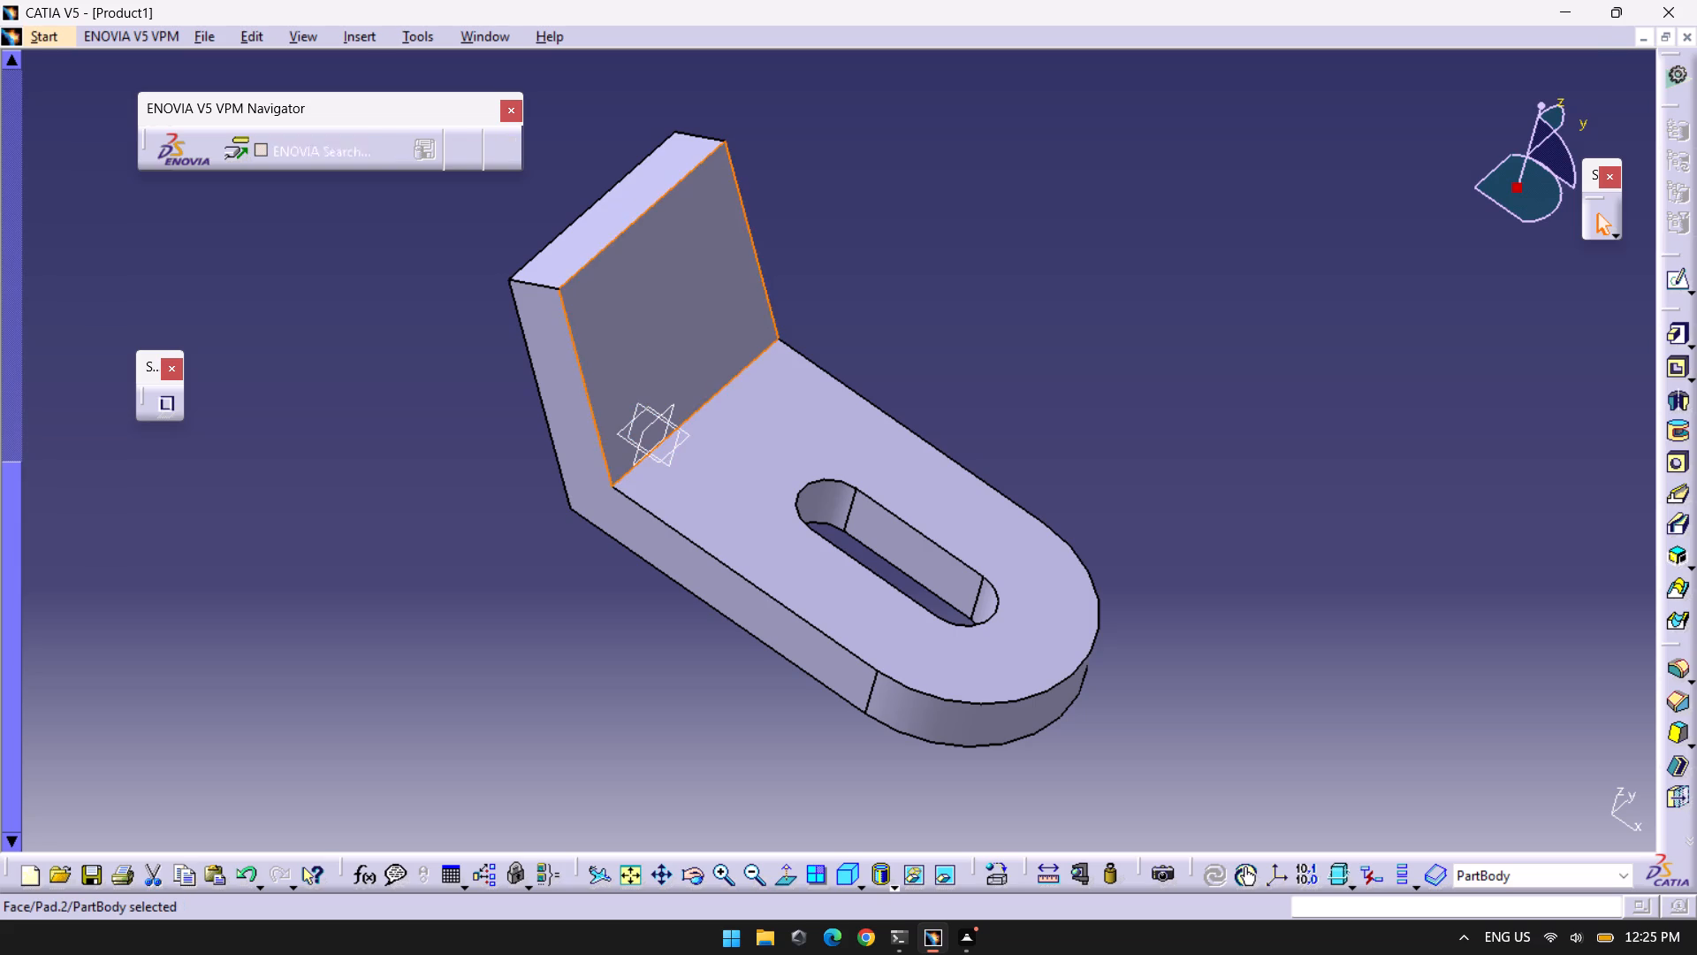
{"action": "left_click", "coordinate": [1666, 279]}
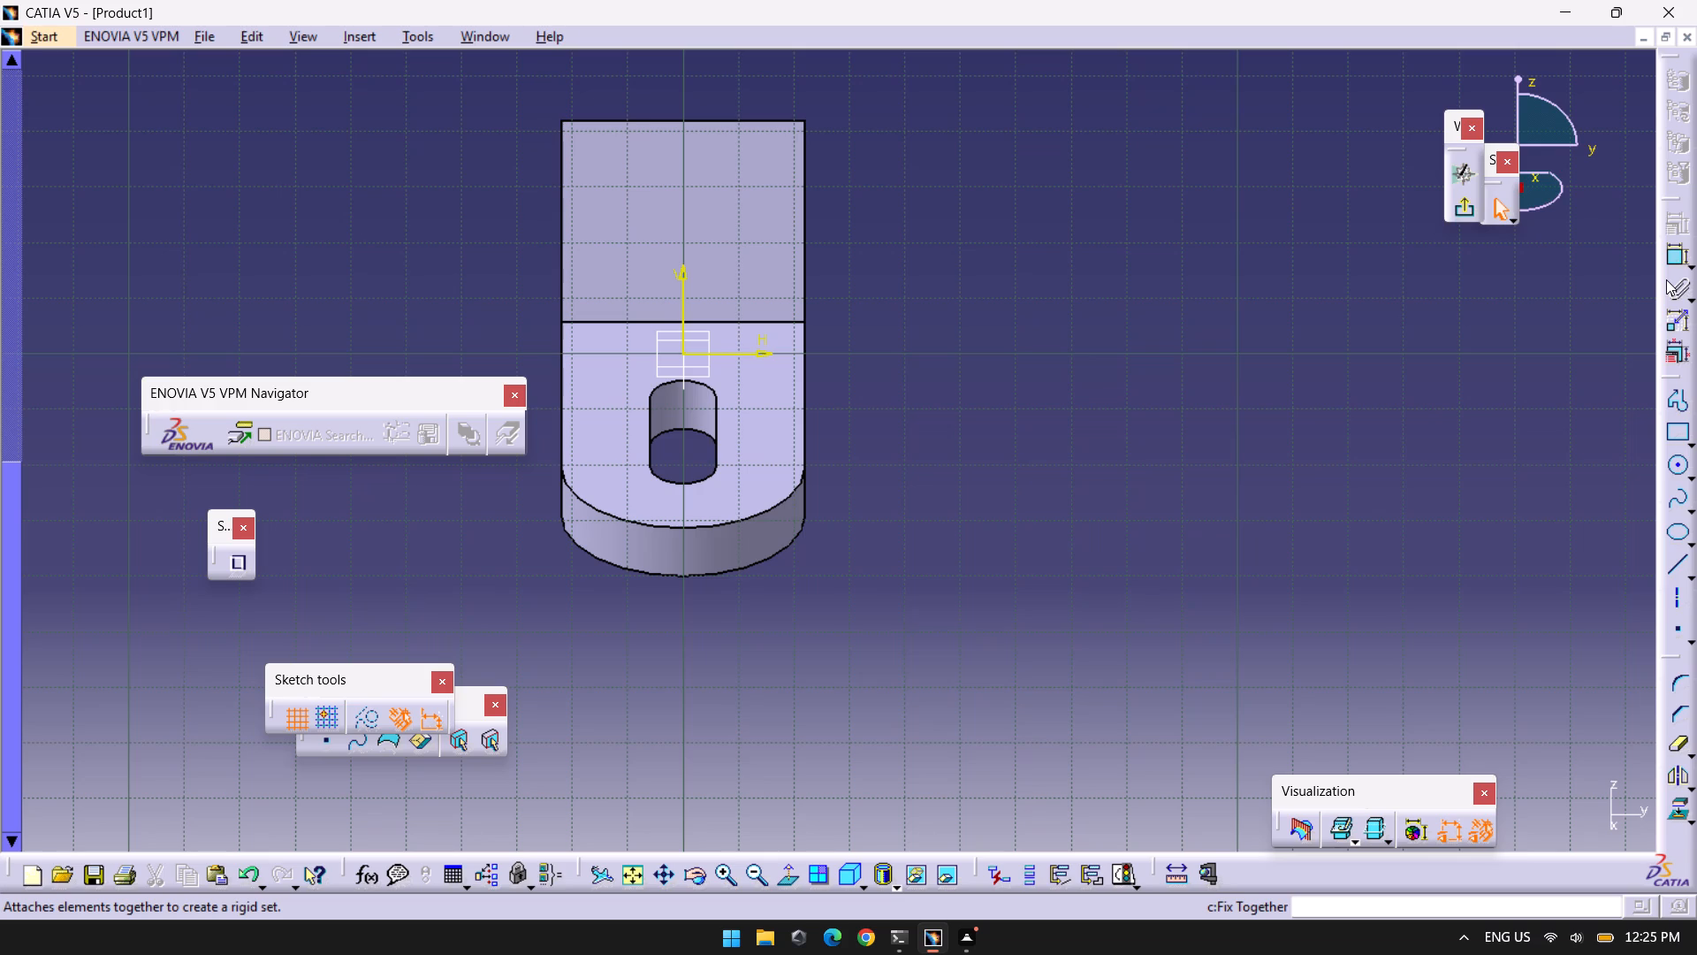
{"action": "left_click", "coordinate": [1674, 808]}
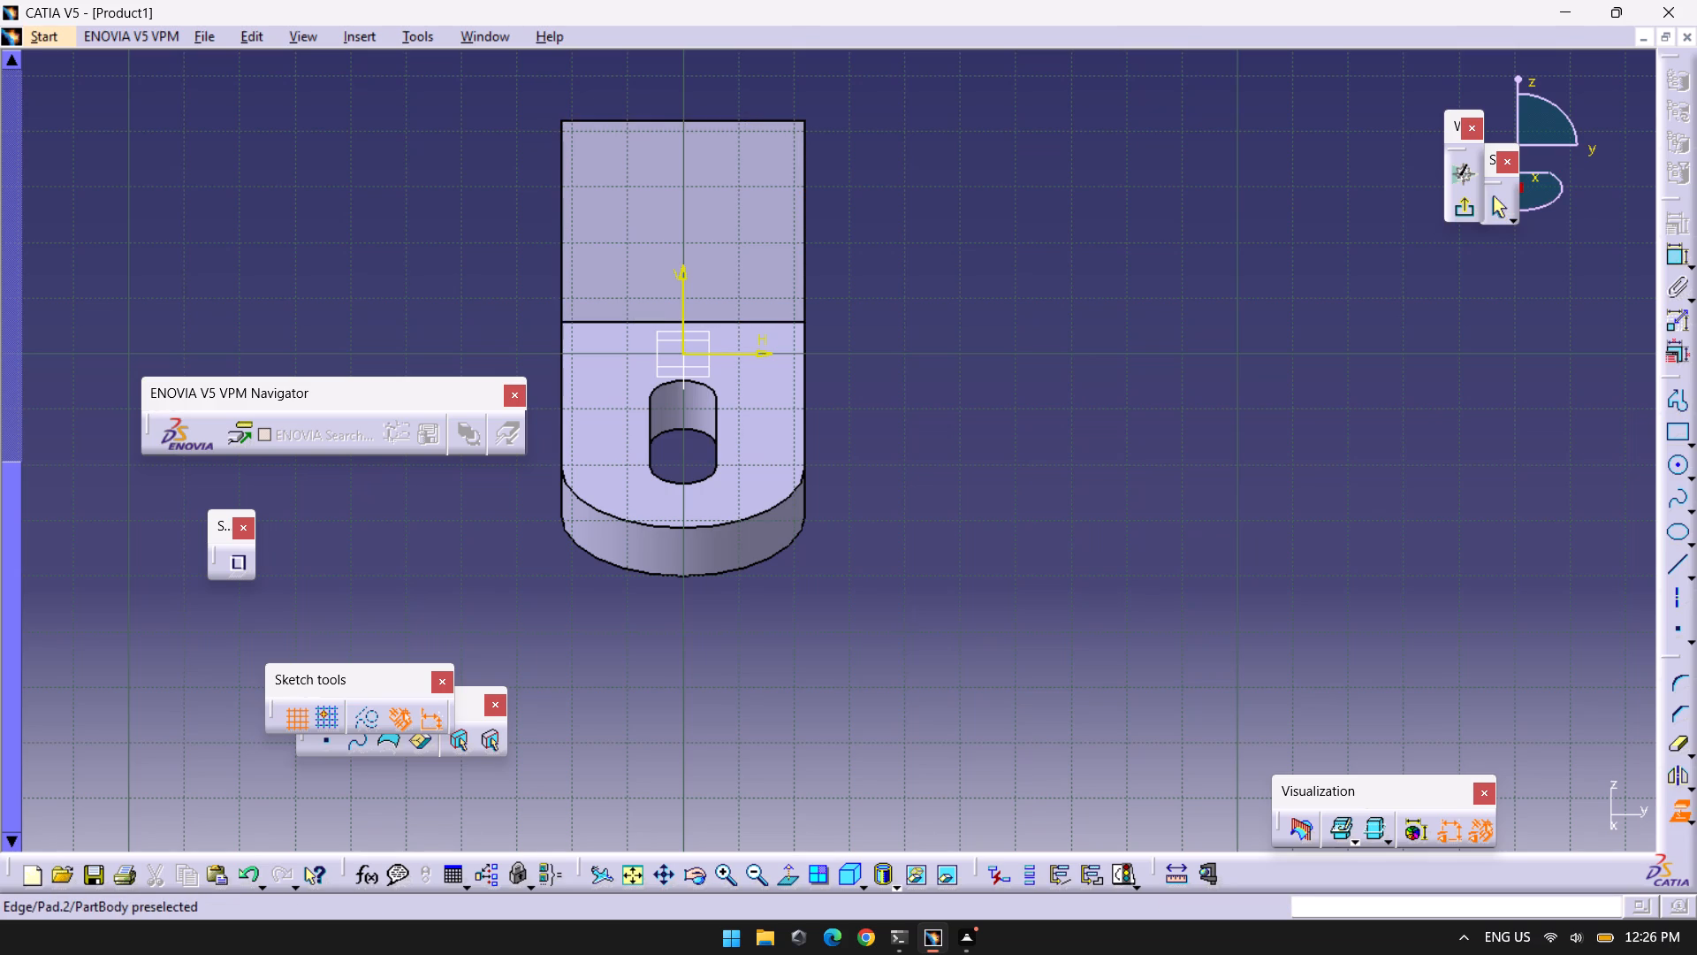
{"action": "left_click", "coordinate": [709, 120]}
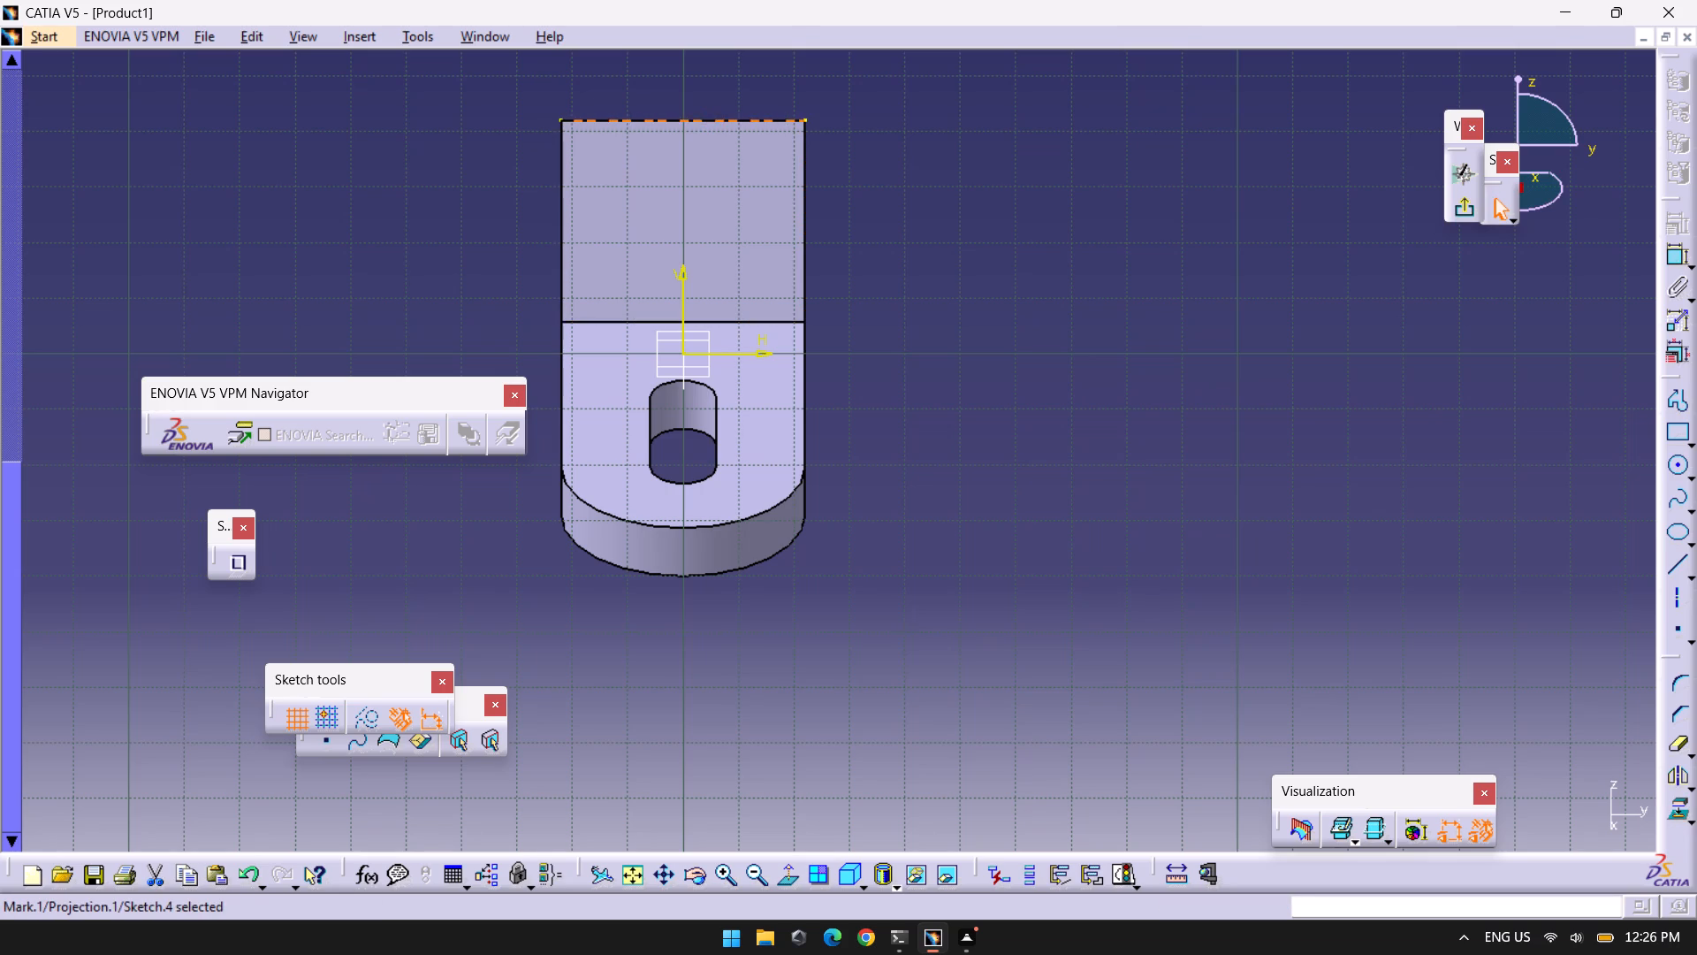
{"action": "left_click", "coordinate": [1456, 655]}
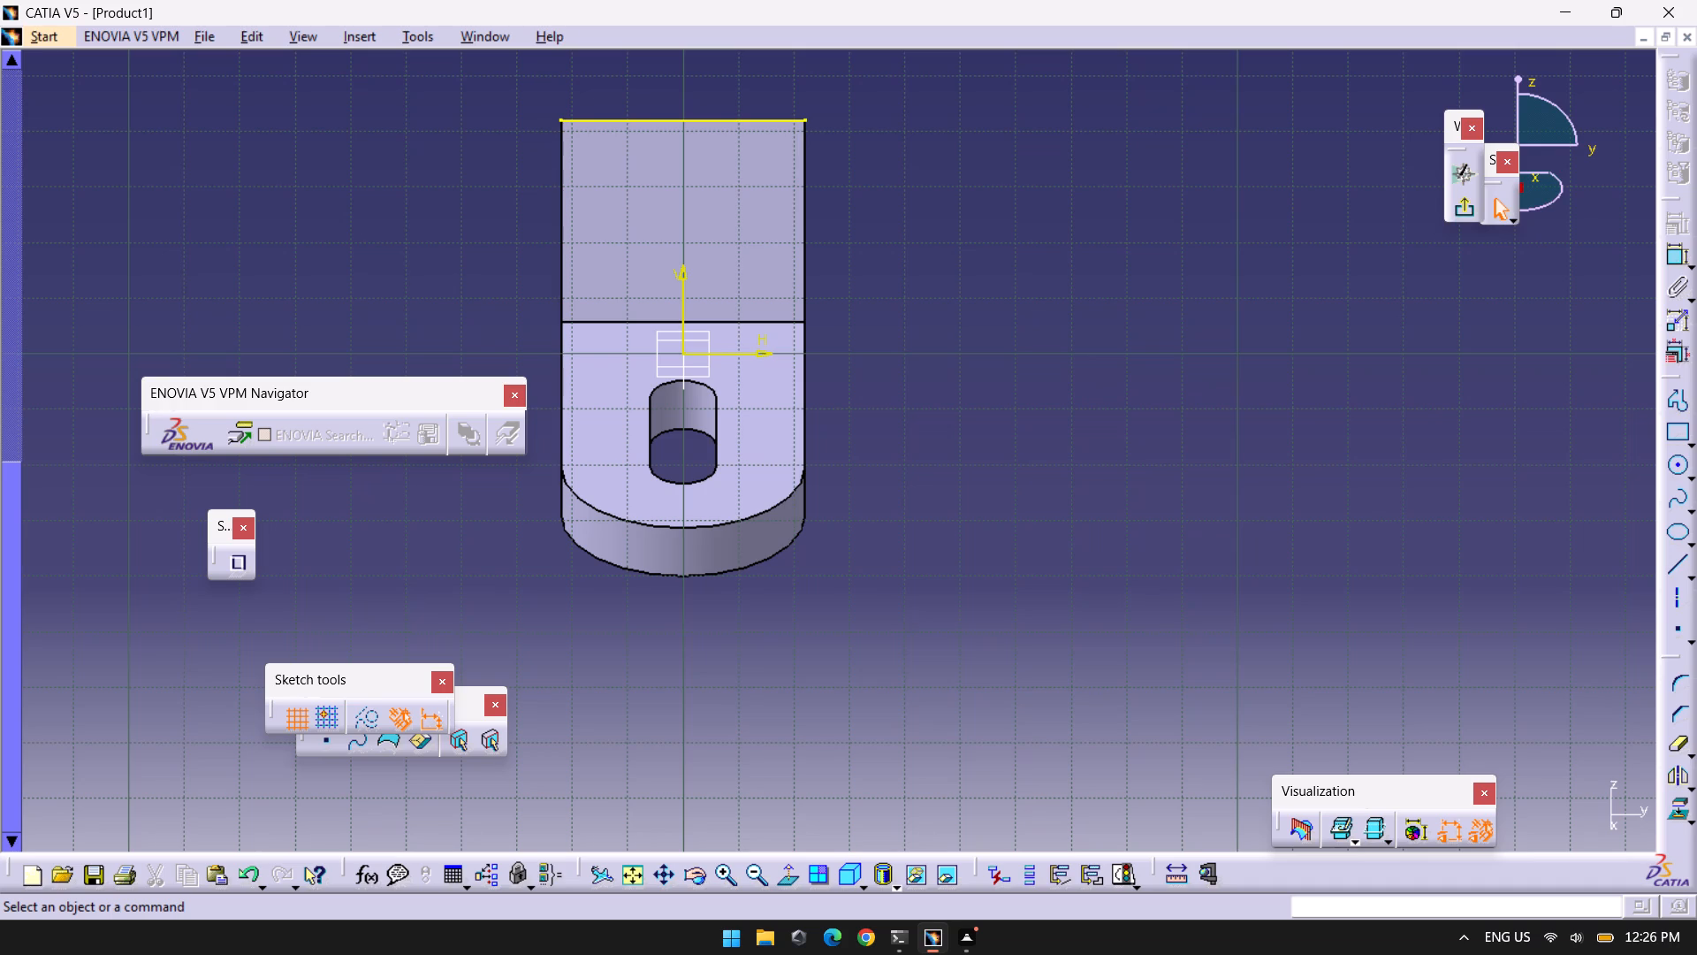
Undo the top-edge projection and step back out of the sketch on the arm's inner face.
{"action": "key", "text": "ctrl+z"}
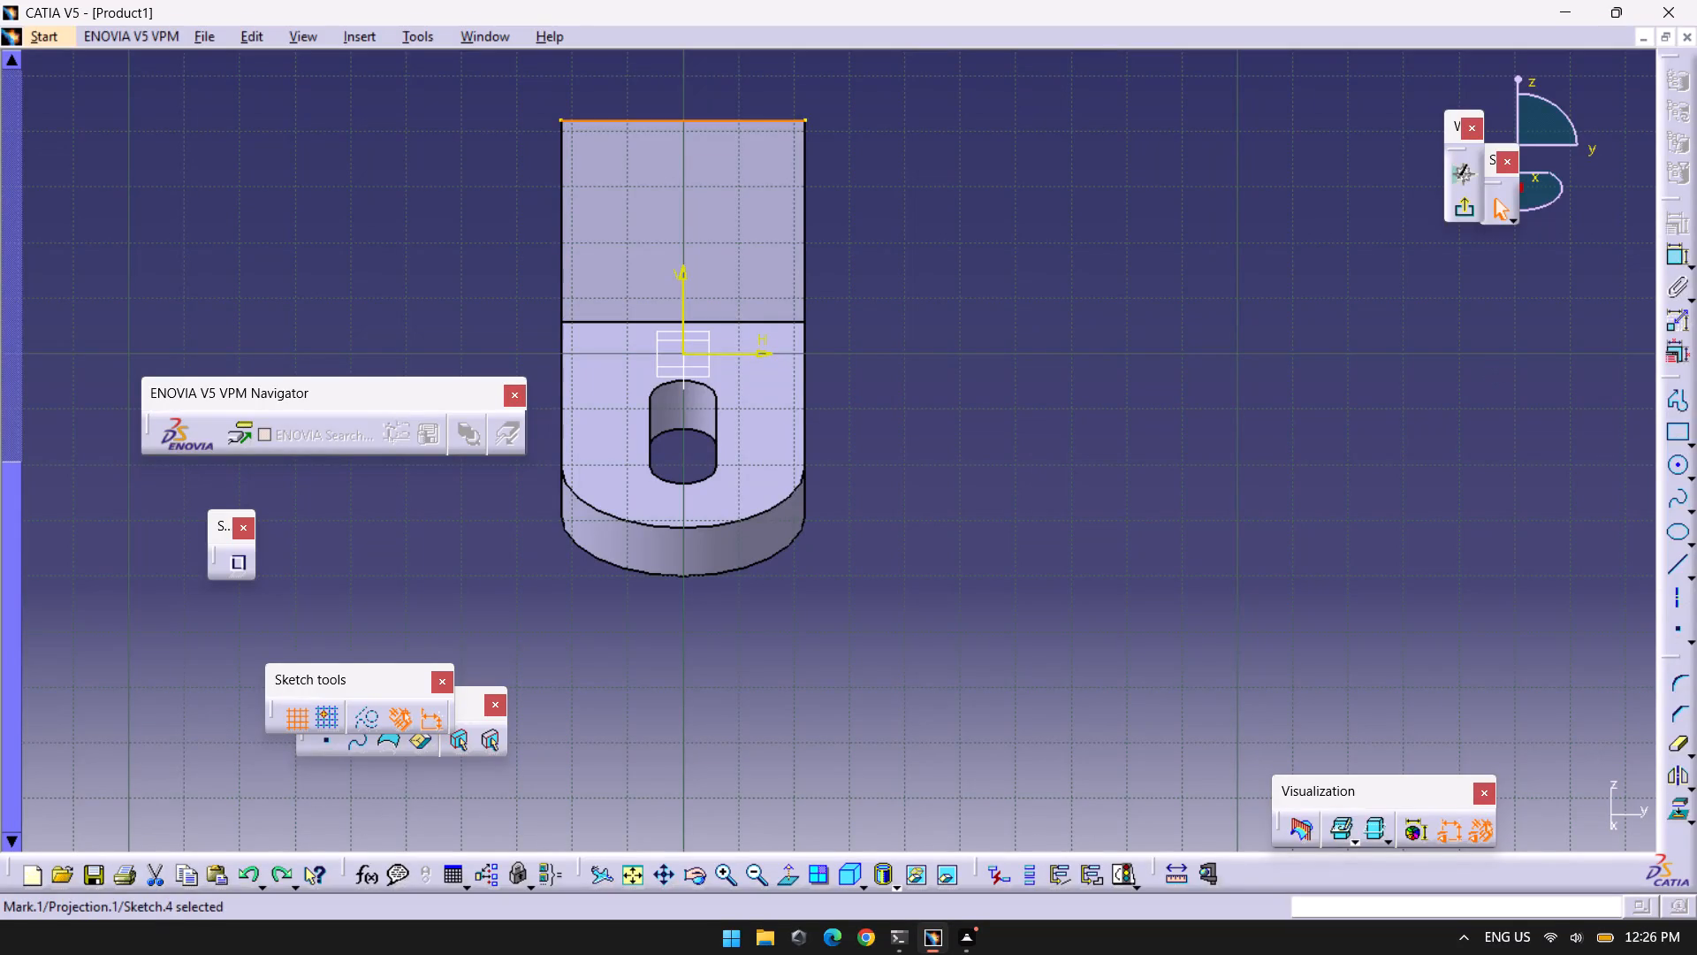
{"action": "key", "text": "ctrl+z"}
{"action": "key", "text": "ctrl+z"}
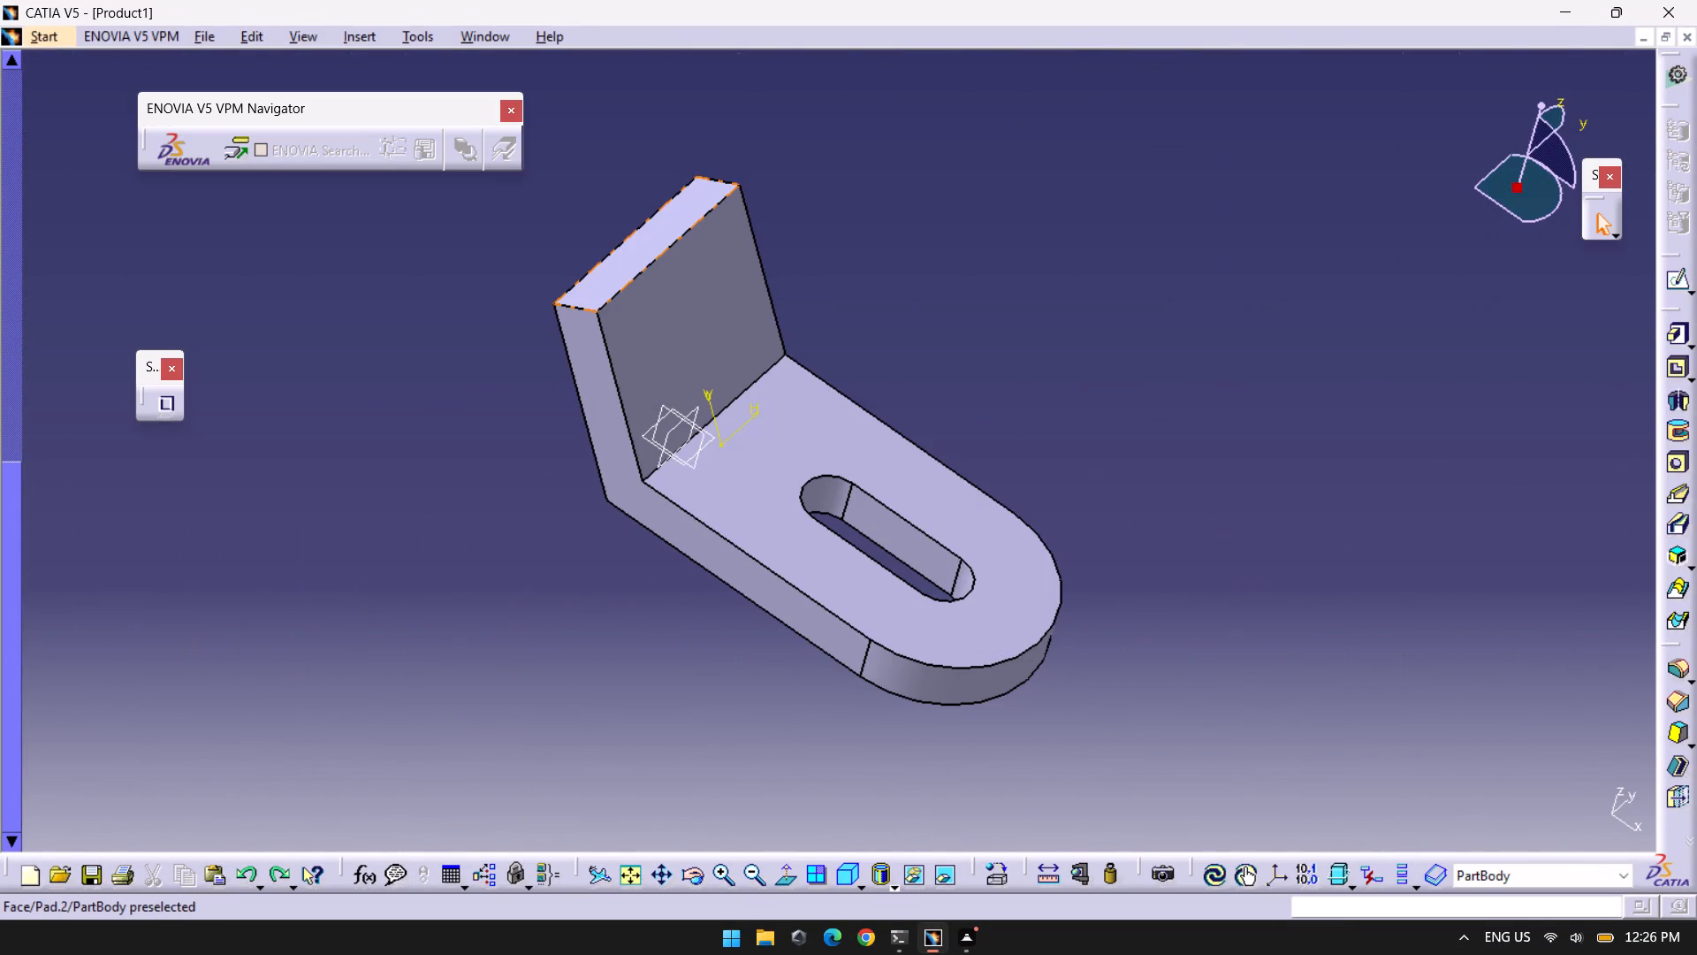
Round the two upper corner edges of the slanted arm with a 10 mm edge fillet.
{"action": "left_click", "coordinate": [568, 309]}
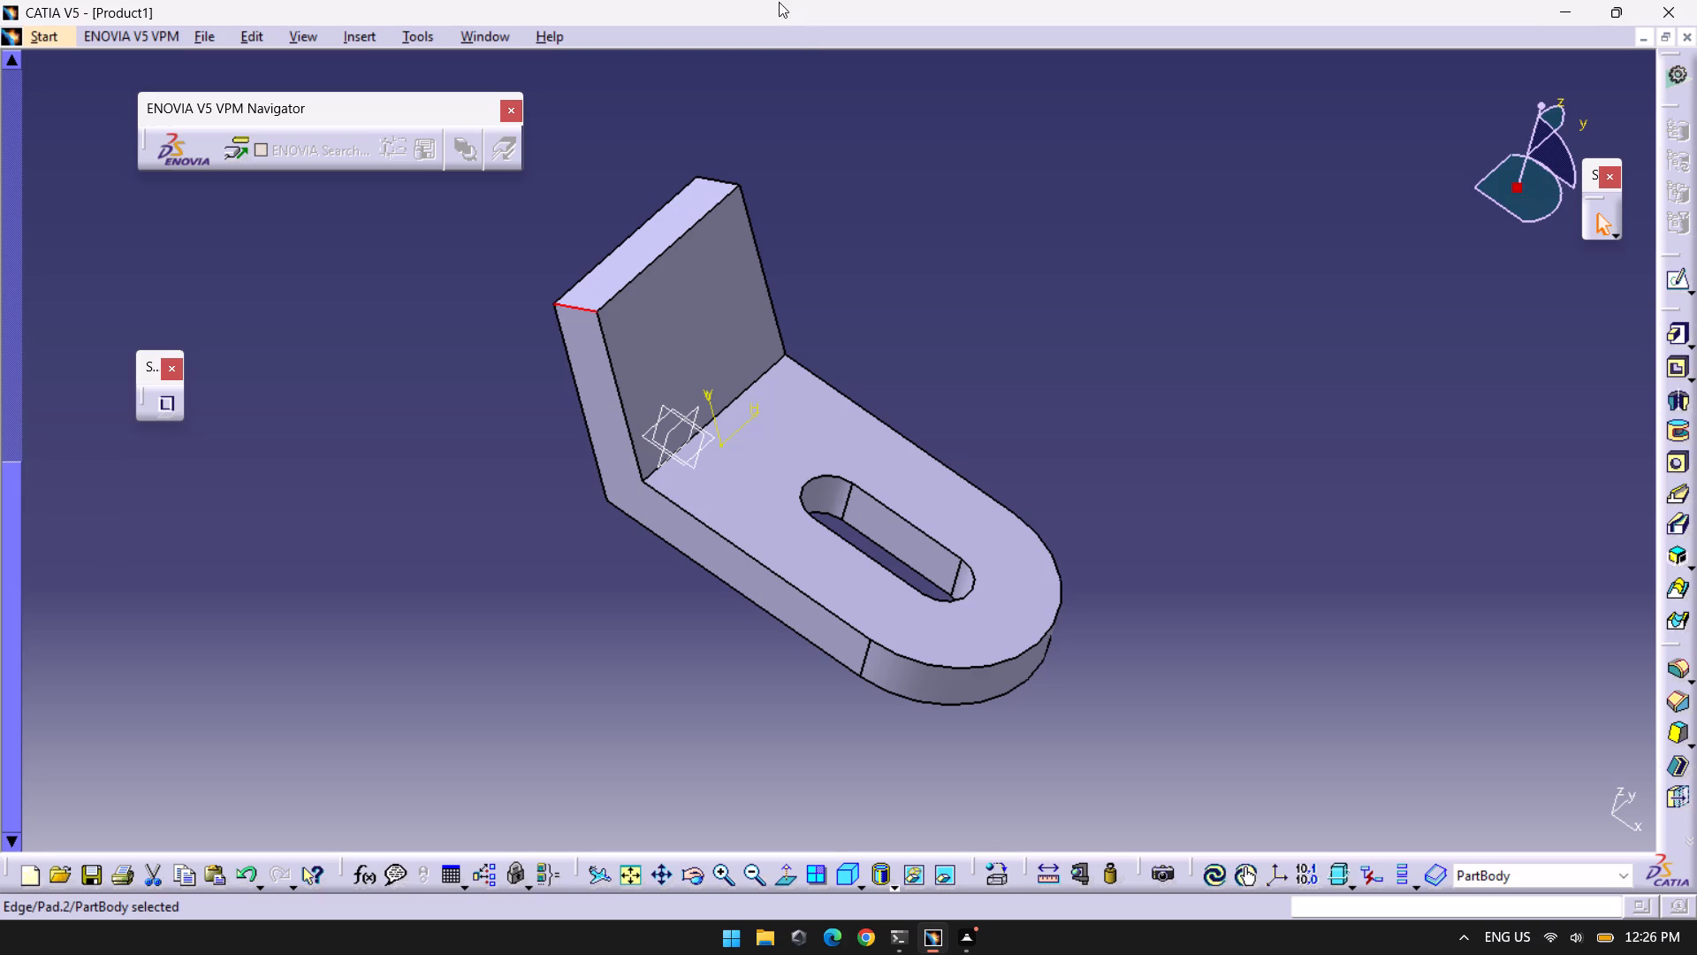
{"action": "left_click", "coordinate": [704, 181], "text": "ctrl"}
{"action": "left_click", "coordinate": [1678, 663]}
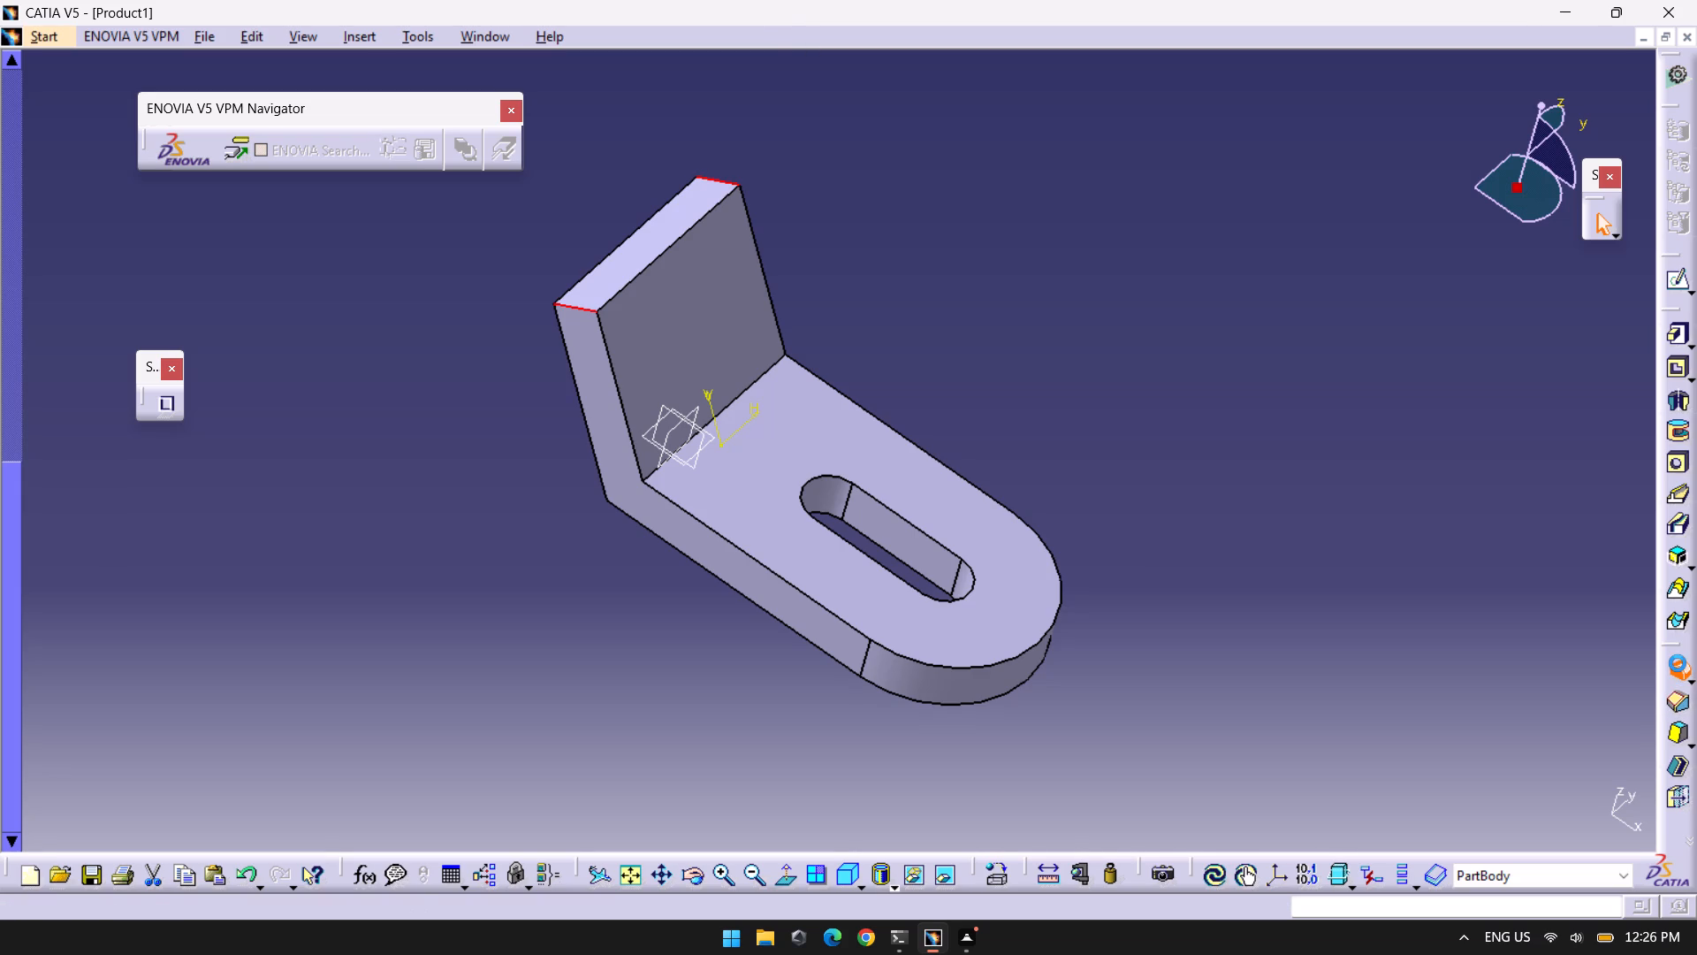
{"action": "type", "text": "10"}
{"action": "key", "text": "Return"}
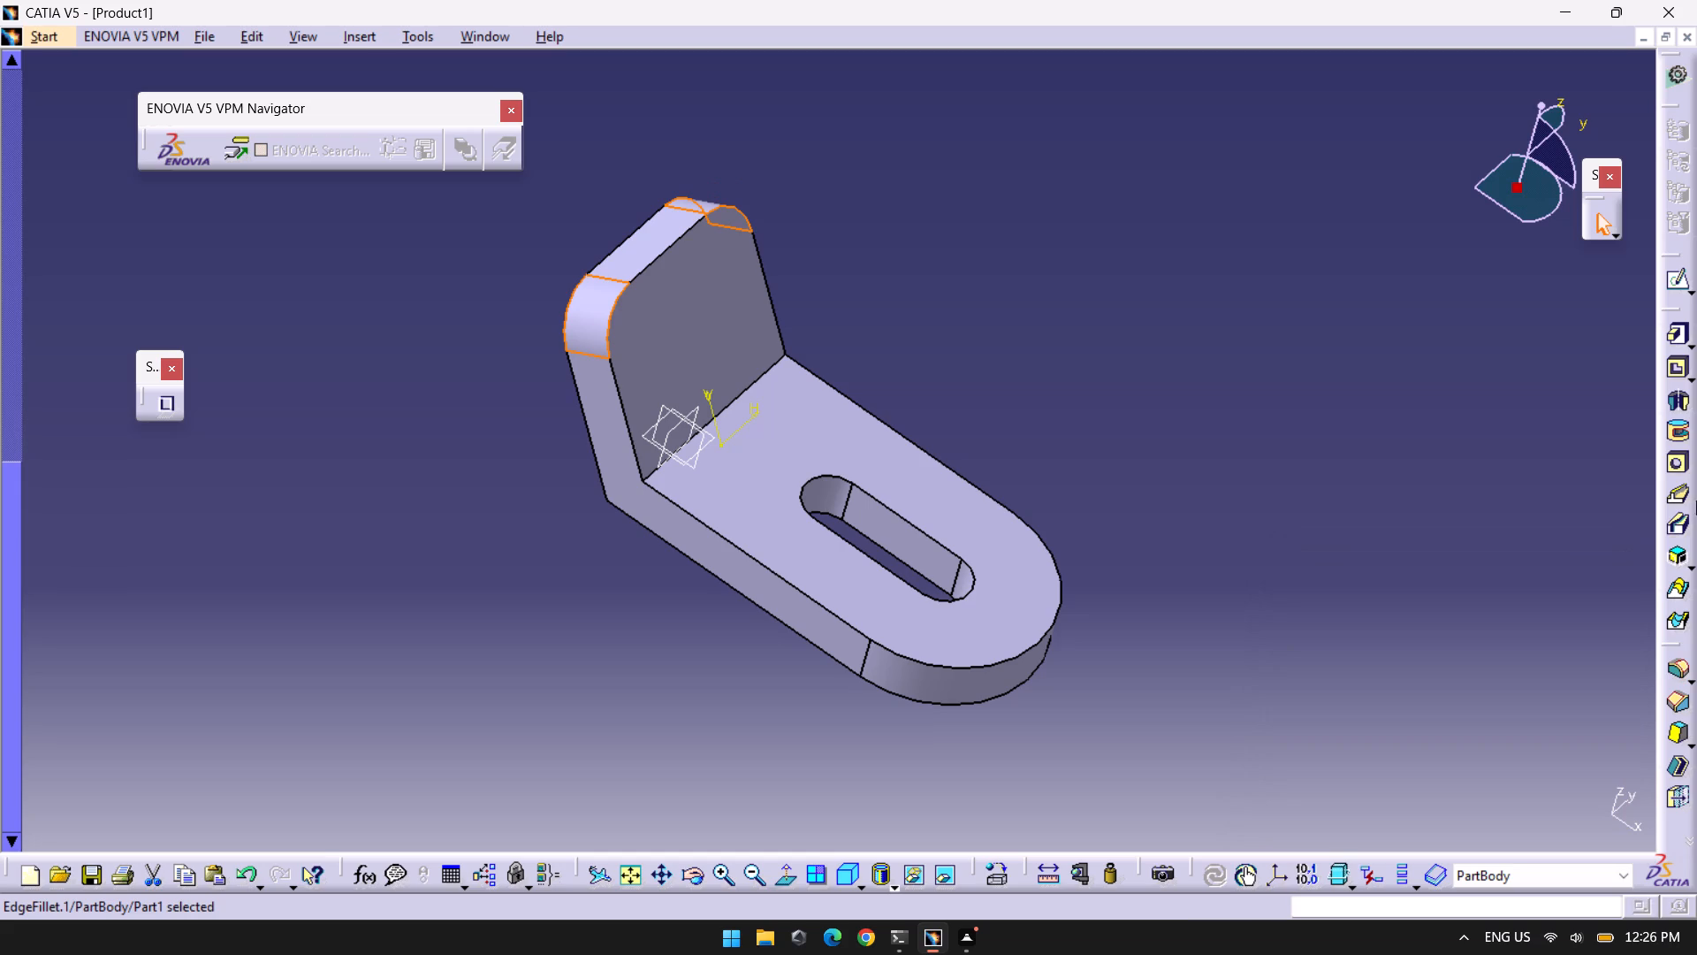
{"action": "left_click", "coordinate": [1306, 465]}
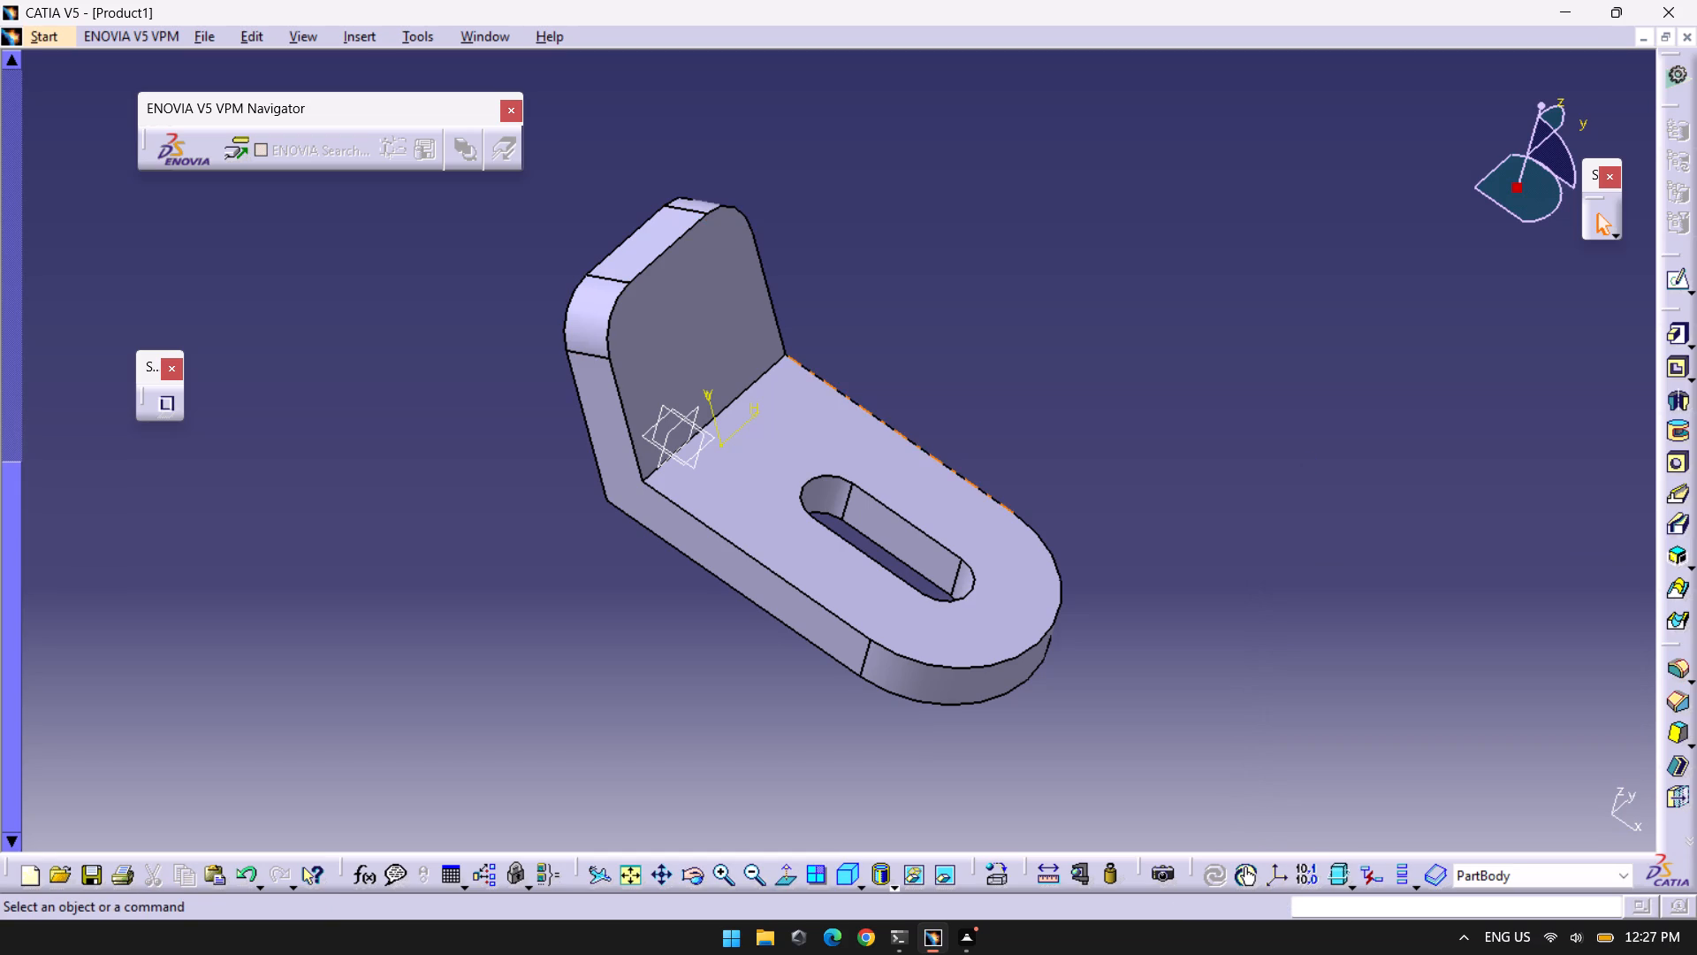
Start a sketch on the slanted arm's inner face and project the straight top edge between the rounded corners onto it.
{"action": "left_click", "coordinate": [696, 308]}
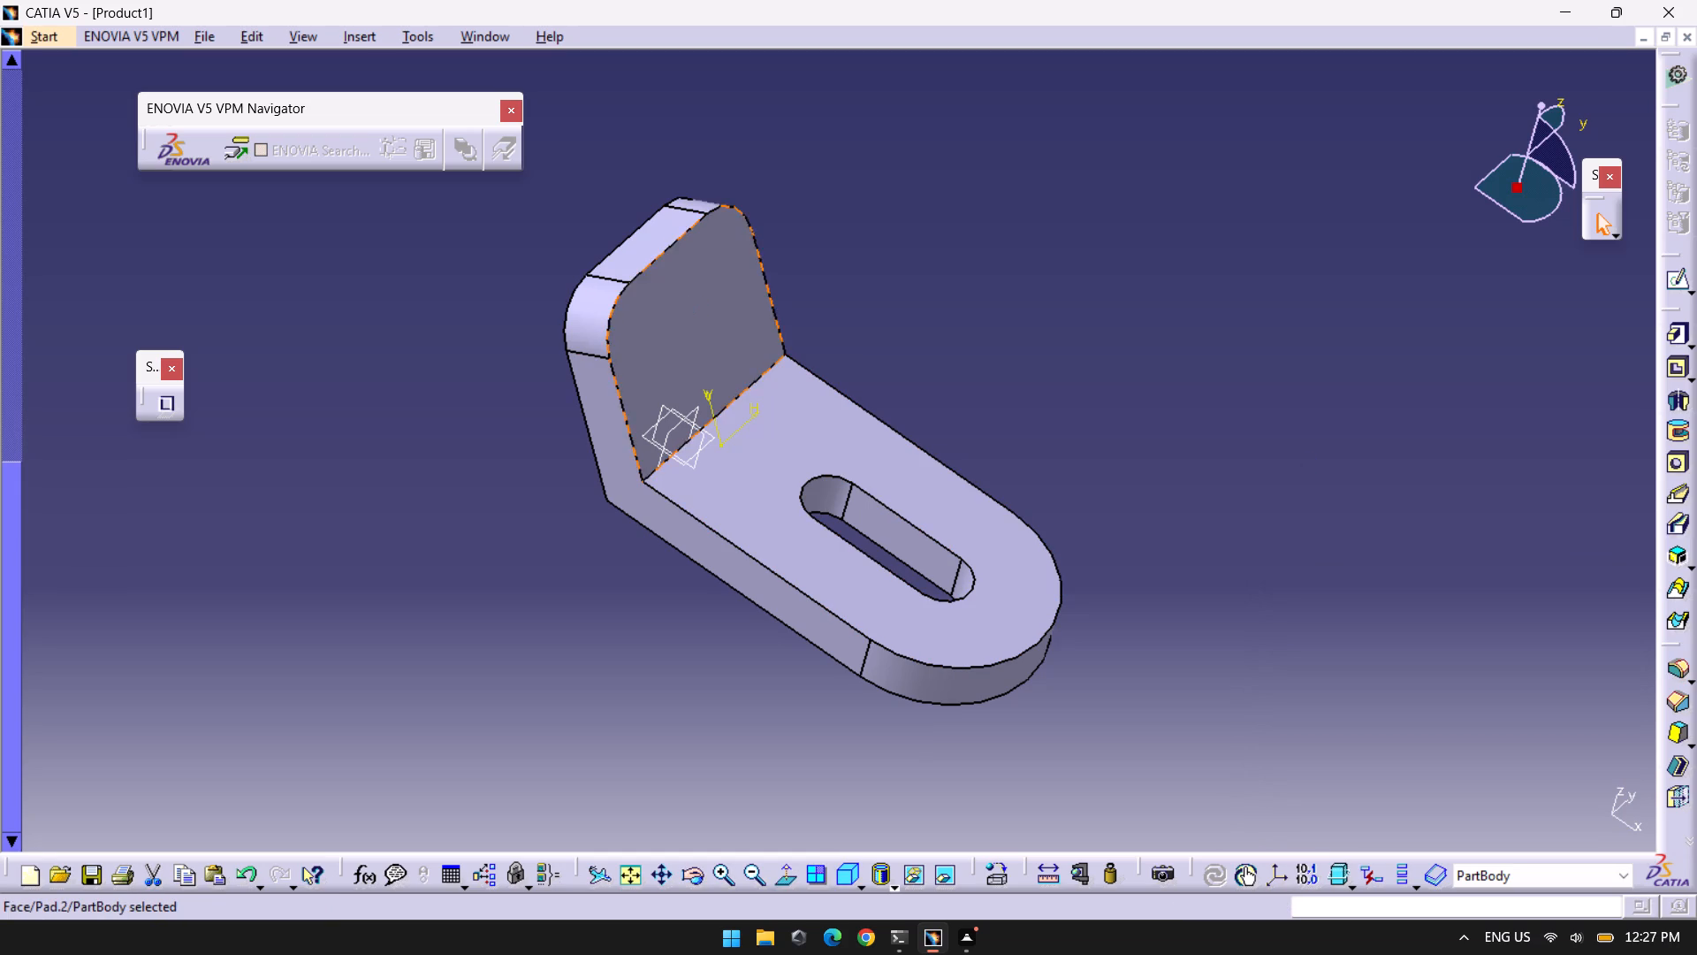
{"action": "left_click", "coordinate": [1669, 279]}
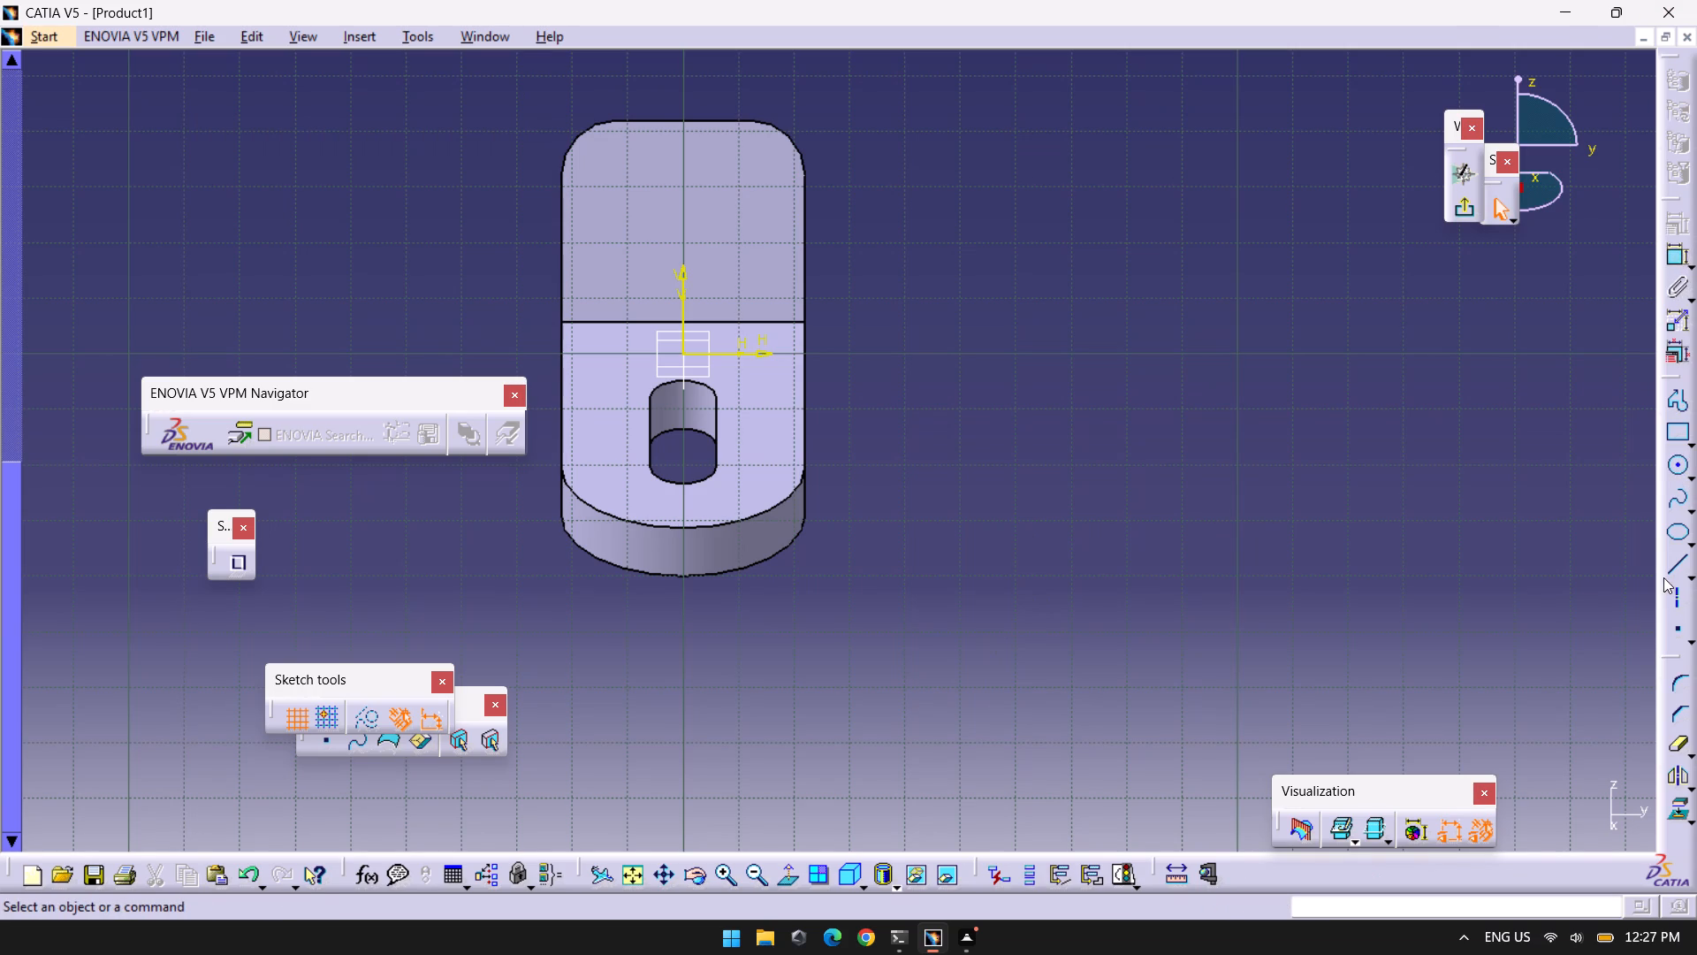
{"action": "left_click", "coordinate": [1681, 794]}
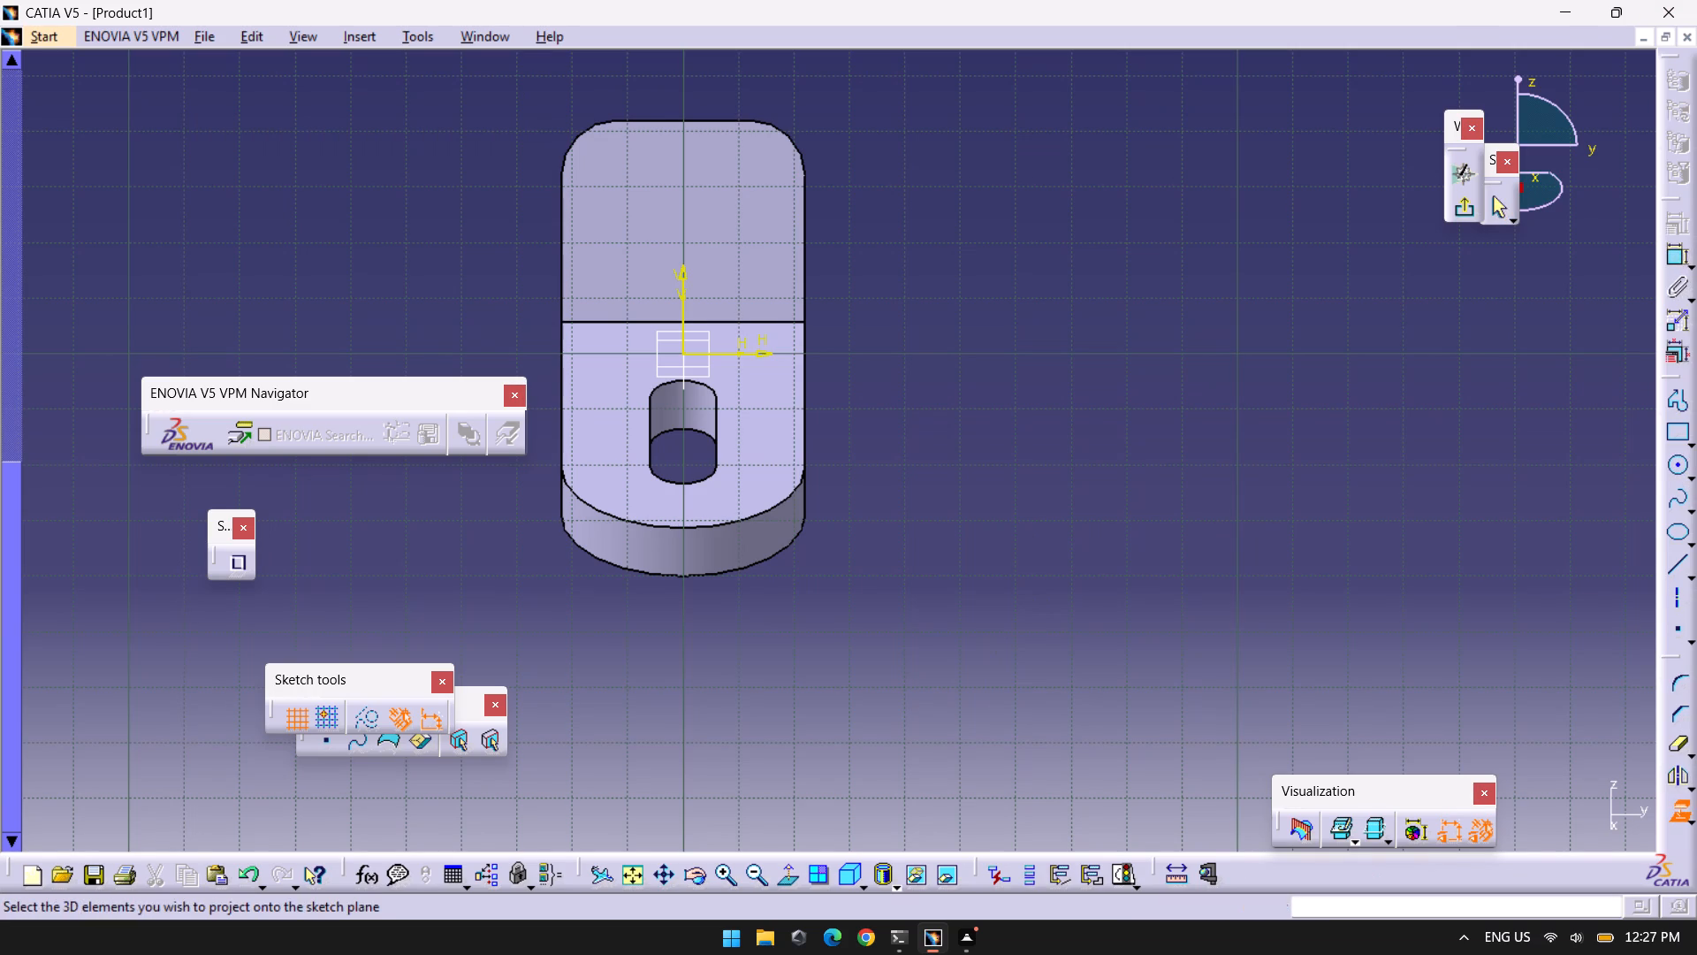
{"action": "left_click", "coordinate": [678, 119]}
{"action": "left_click", "coordinate": [1029, 211]}
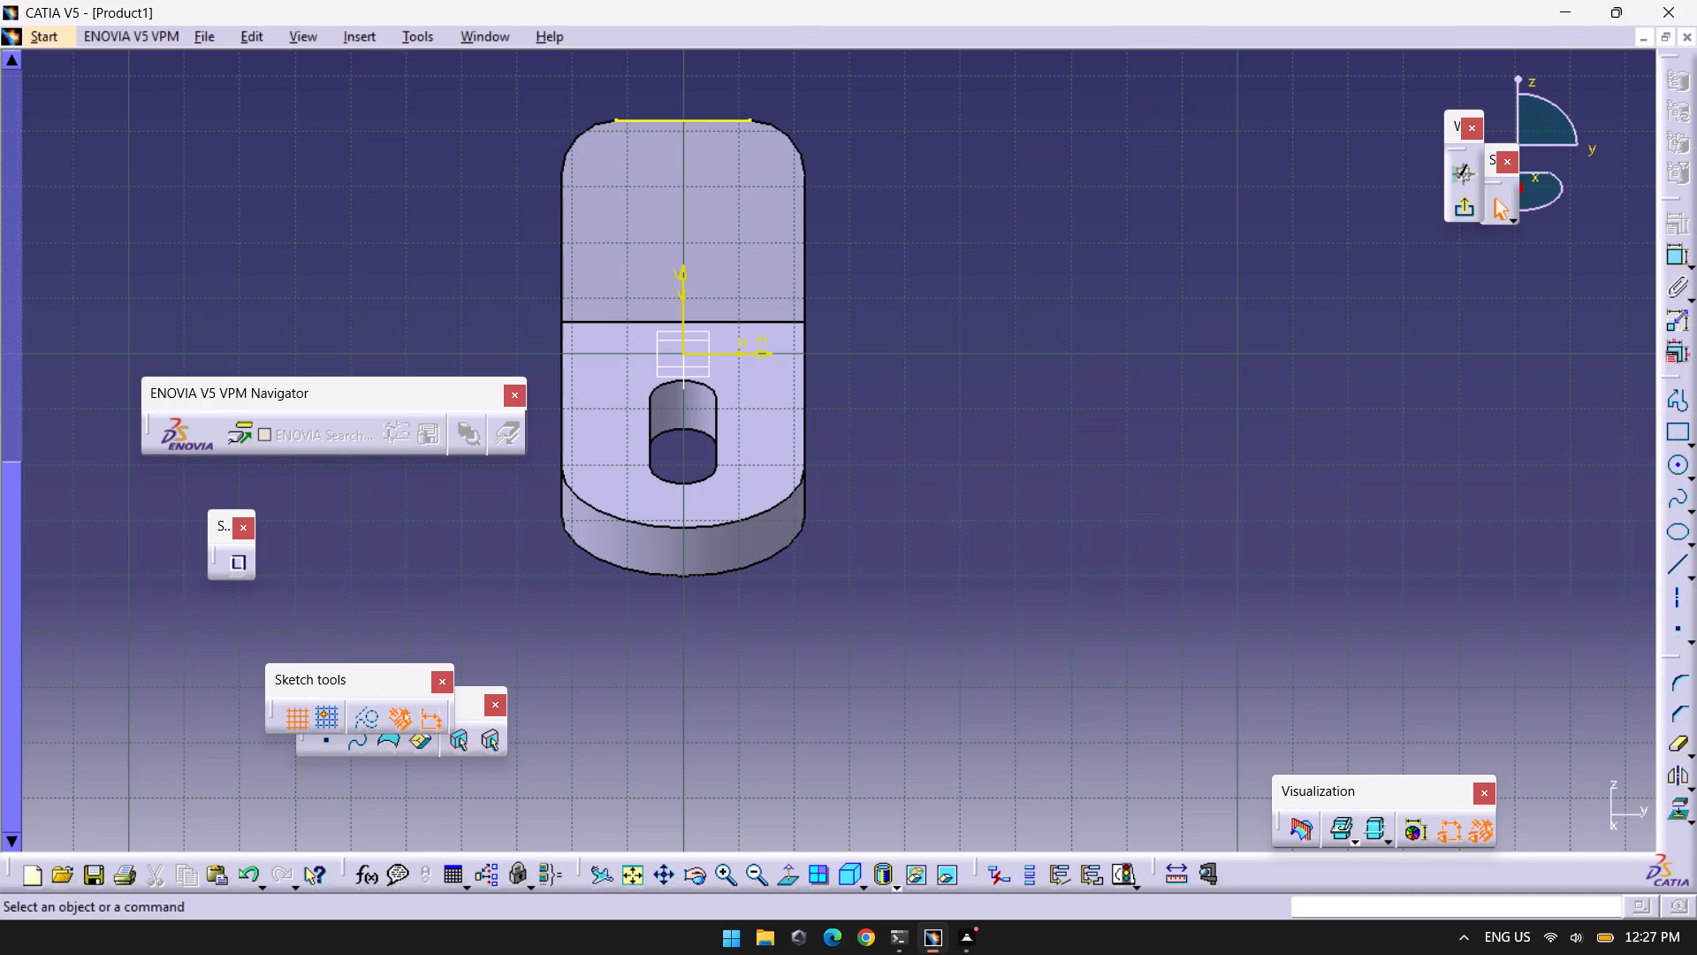
Begin a sketch line at the endpoint of the projected top edge, at H 12 mm and V 42 mm.
{"action": "left_click", "coordinate": [1674, 564]}
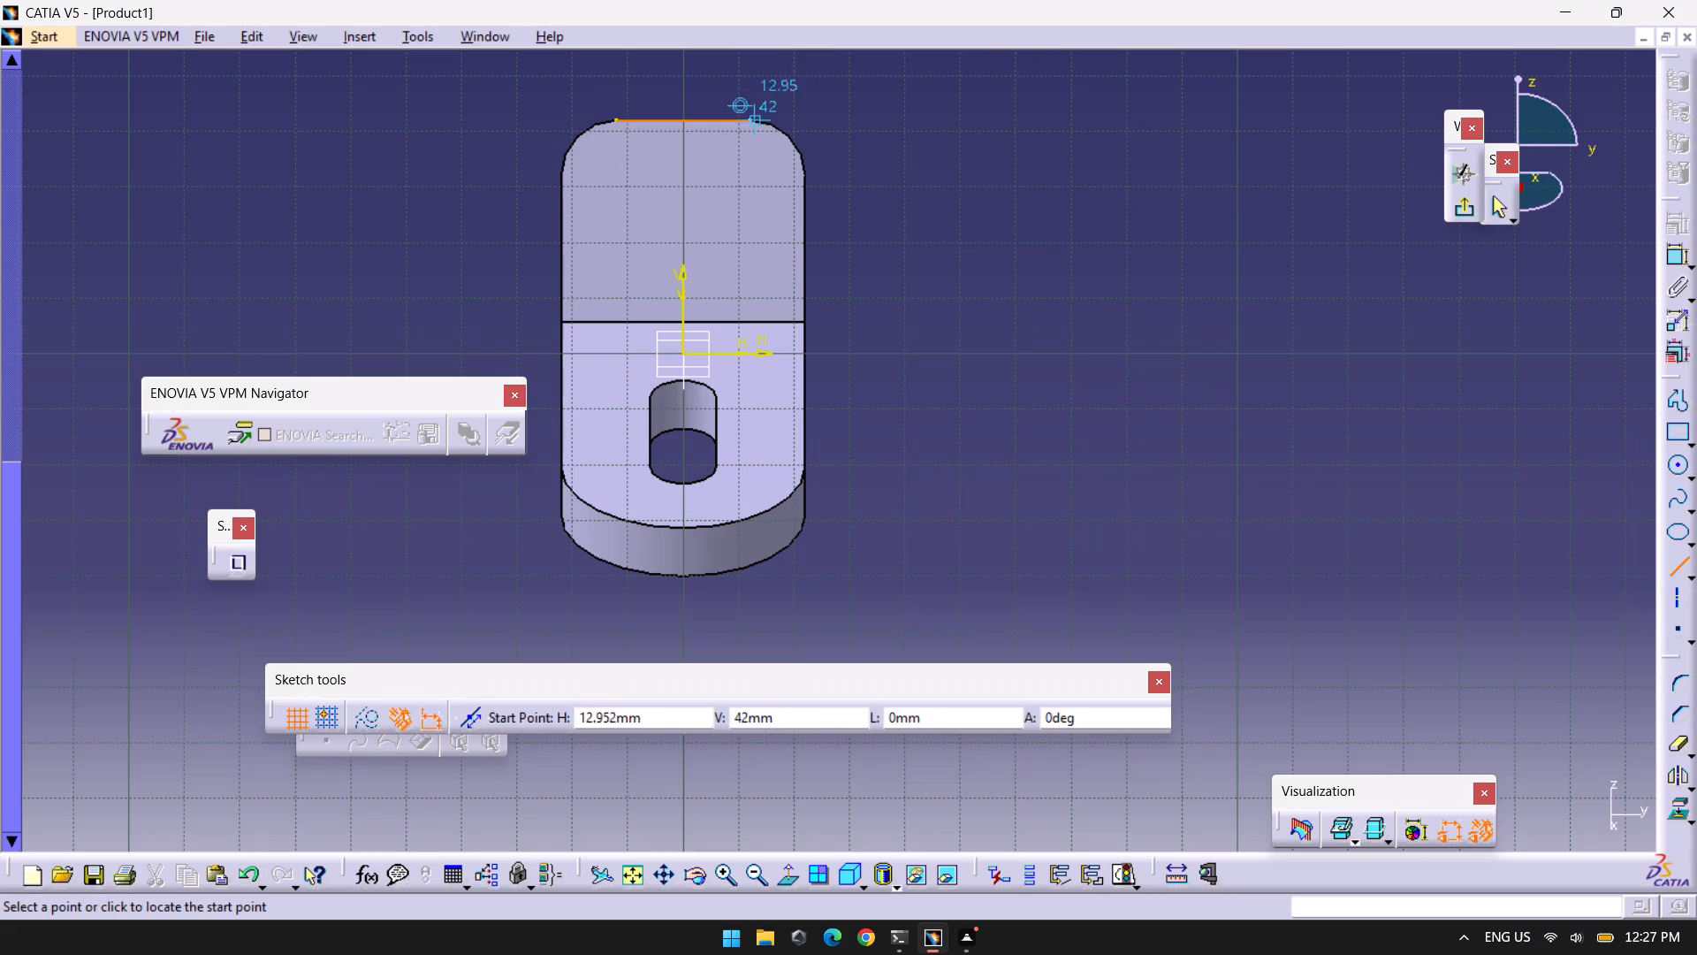
{"action": "left_click", "coordinate": [753, 120]}
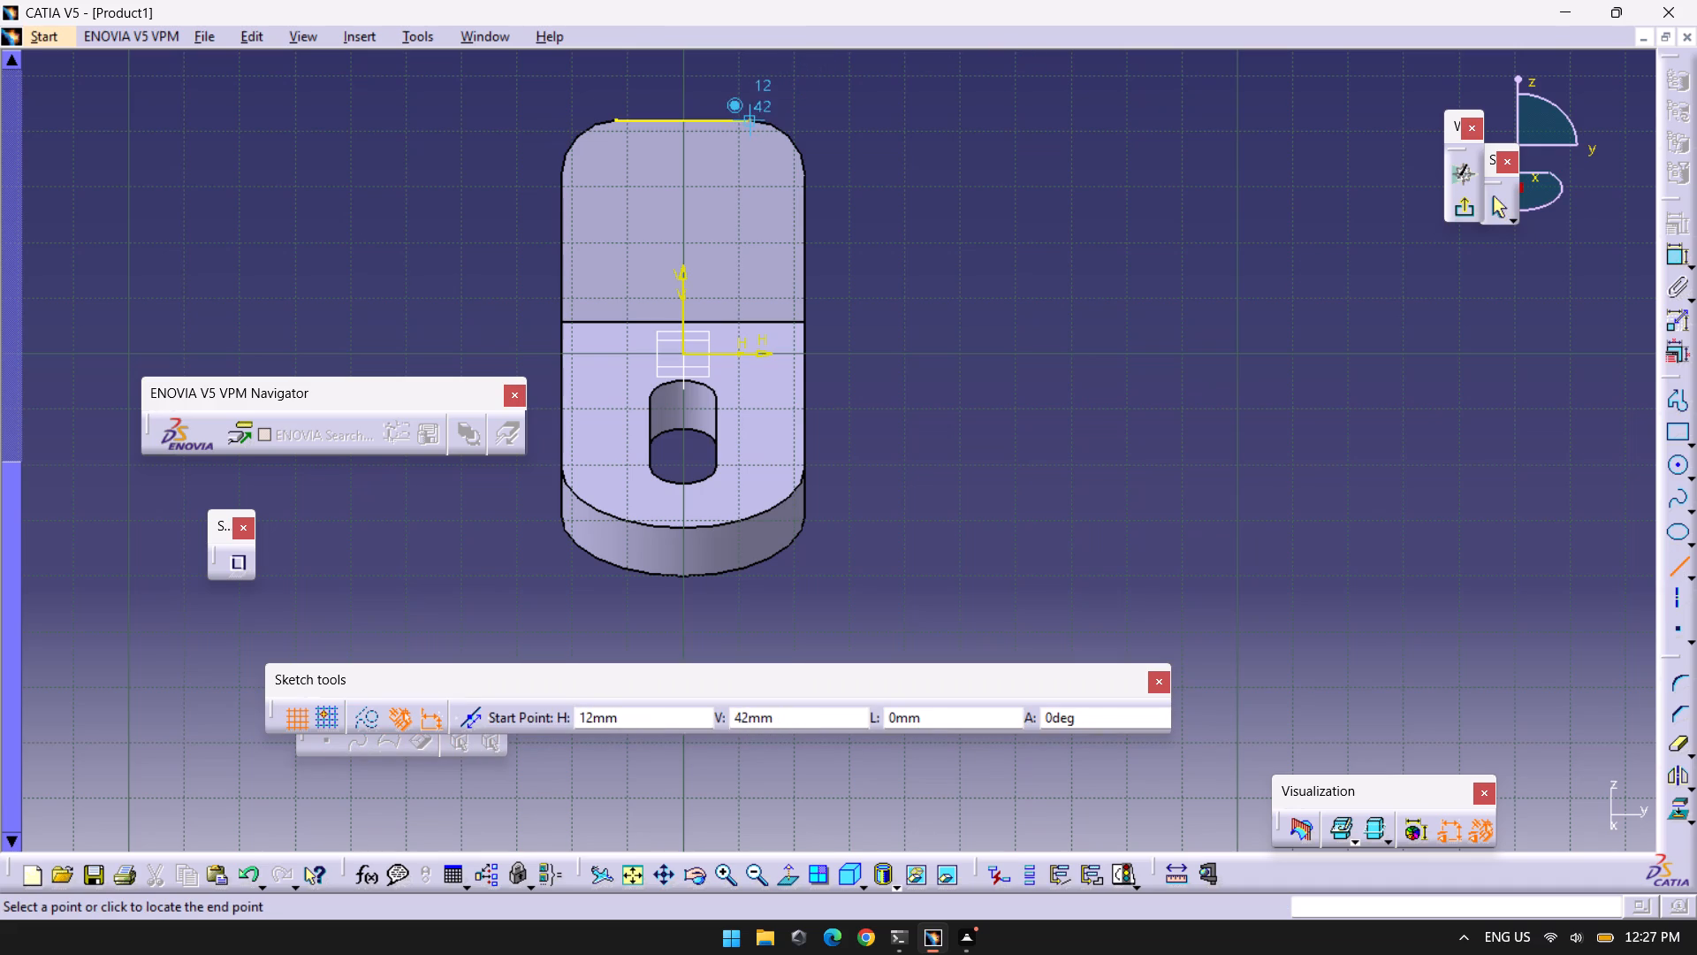
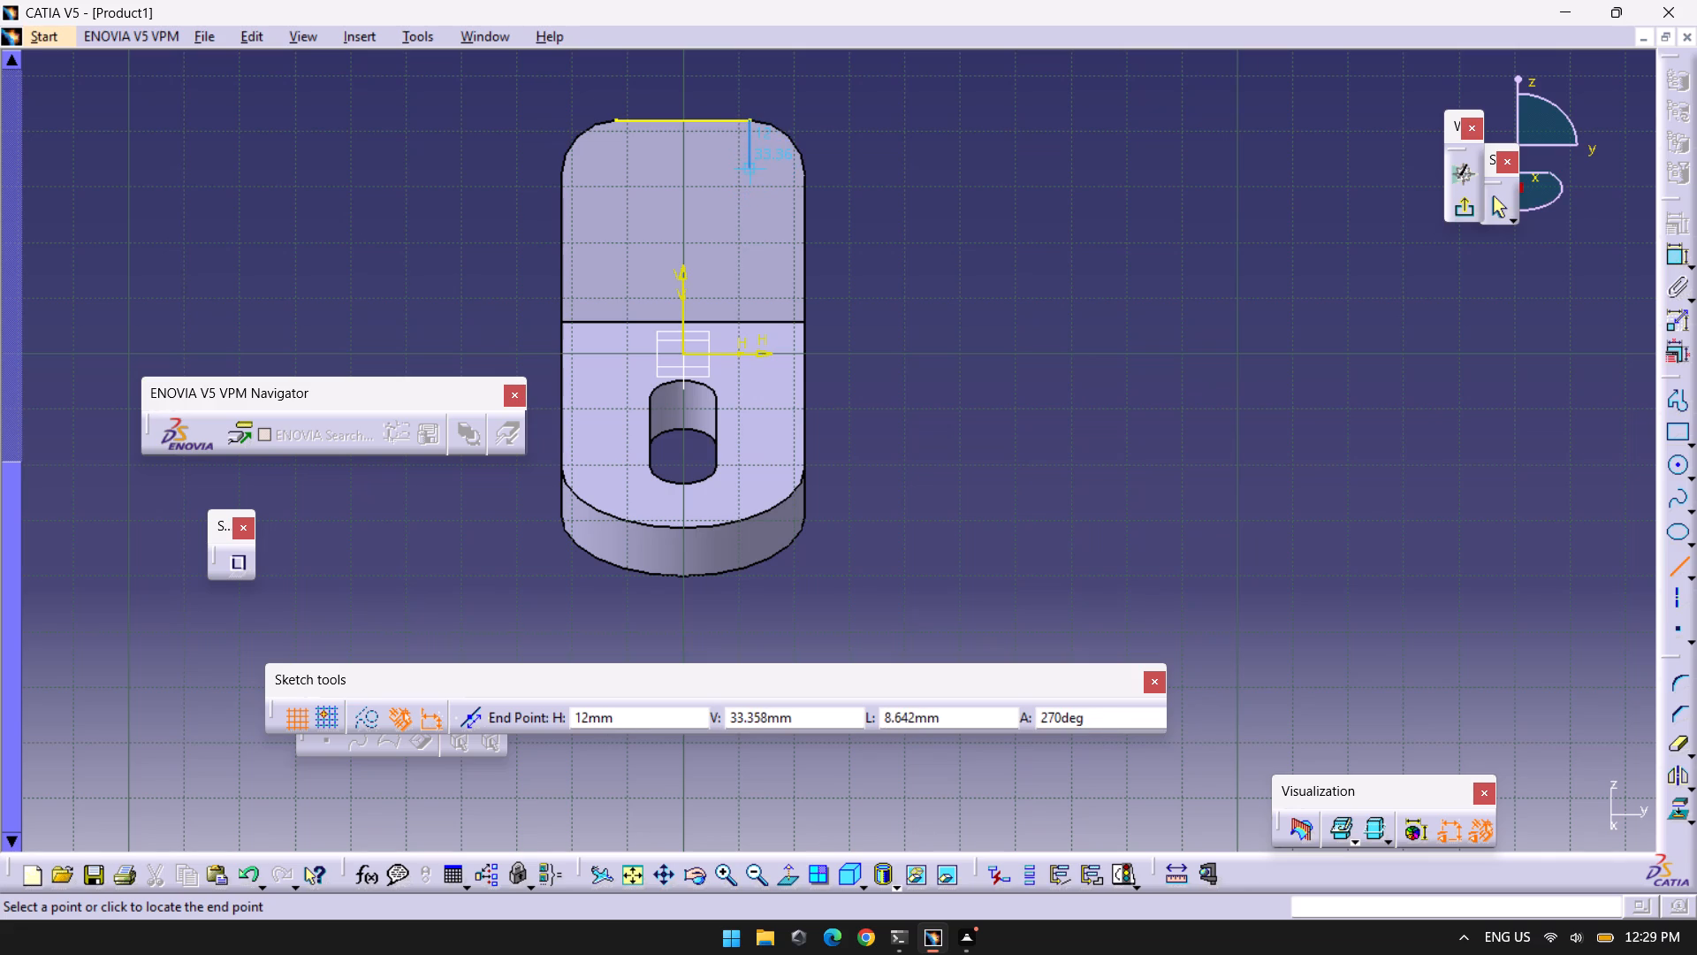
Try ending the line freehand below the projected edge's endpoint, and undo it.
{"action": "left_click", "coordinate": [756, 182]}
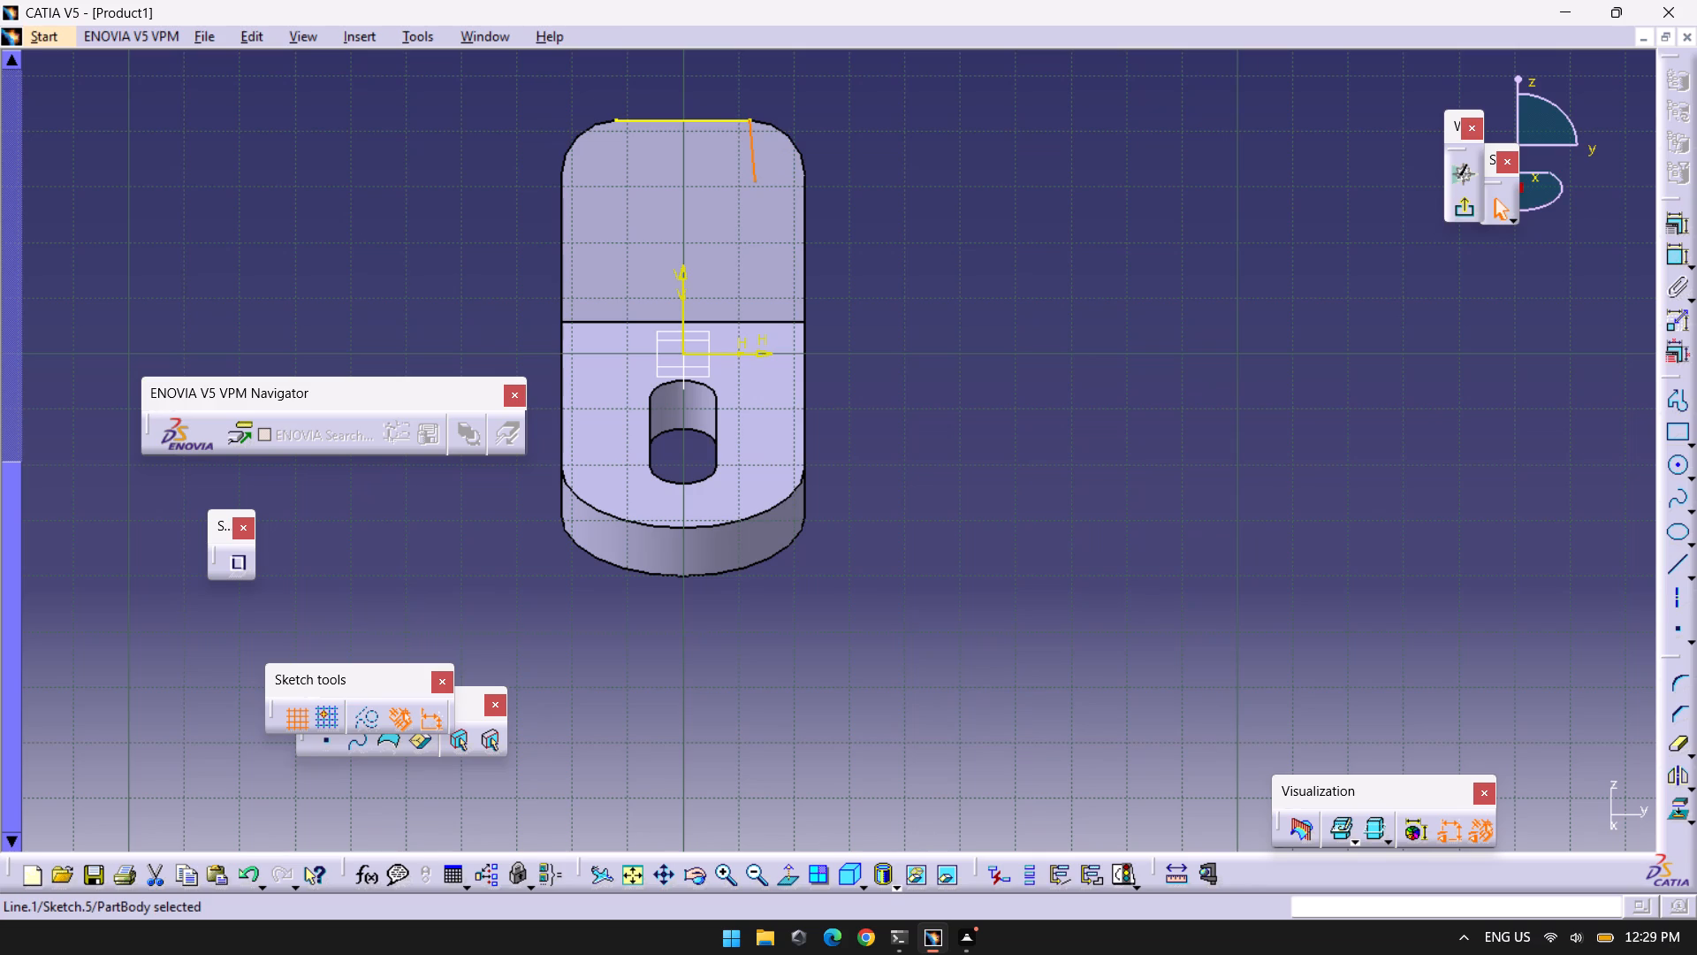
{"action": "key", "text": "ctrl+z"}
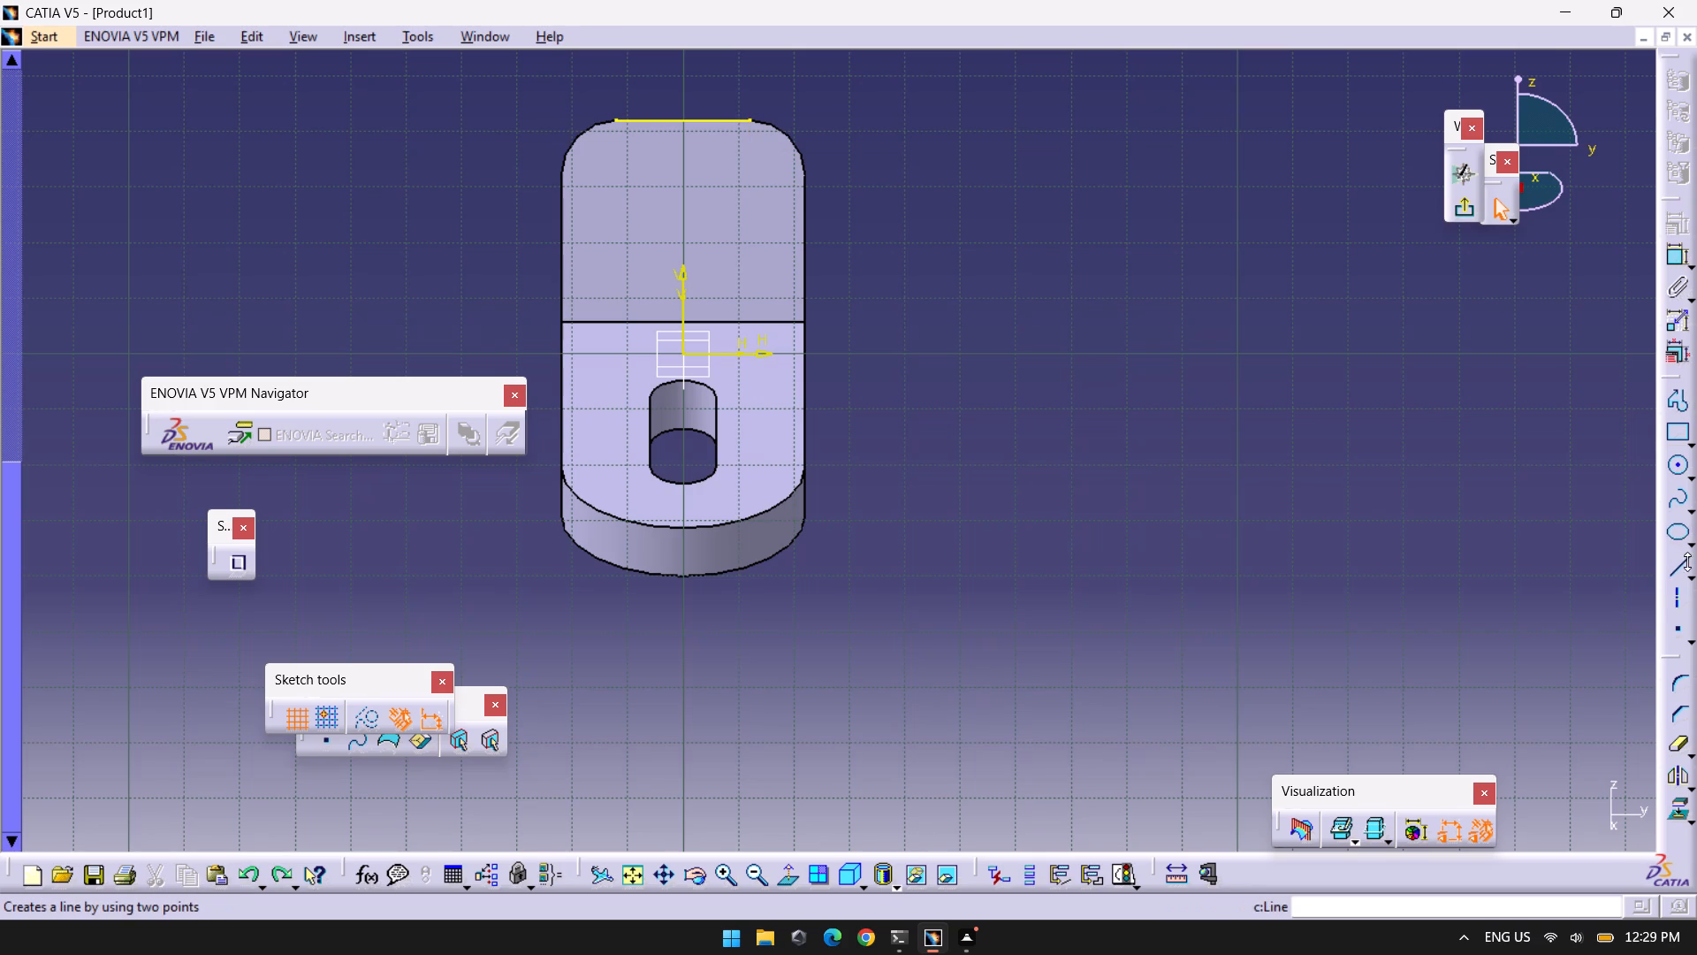
Draw a 10 mm vertical line downward from the projected top edge's endpoint at H 12 mm, V 42 mm.
{"action": "left_click", "coordinate": [1686, 565]}
{"action": "left_click", "coordinate": [1556, 585]}
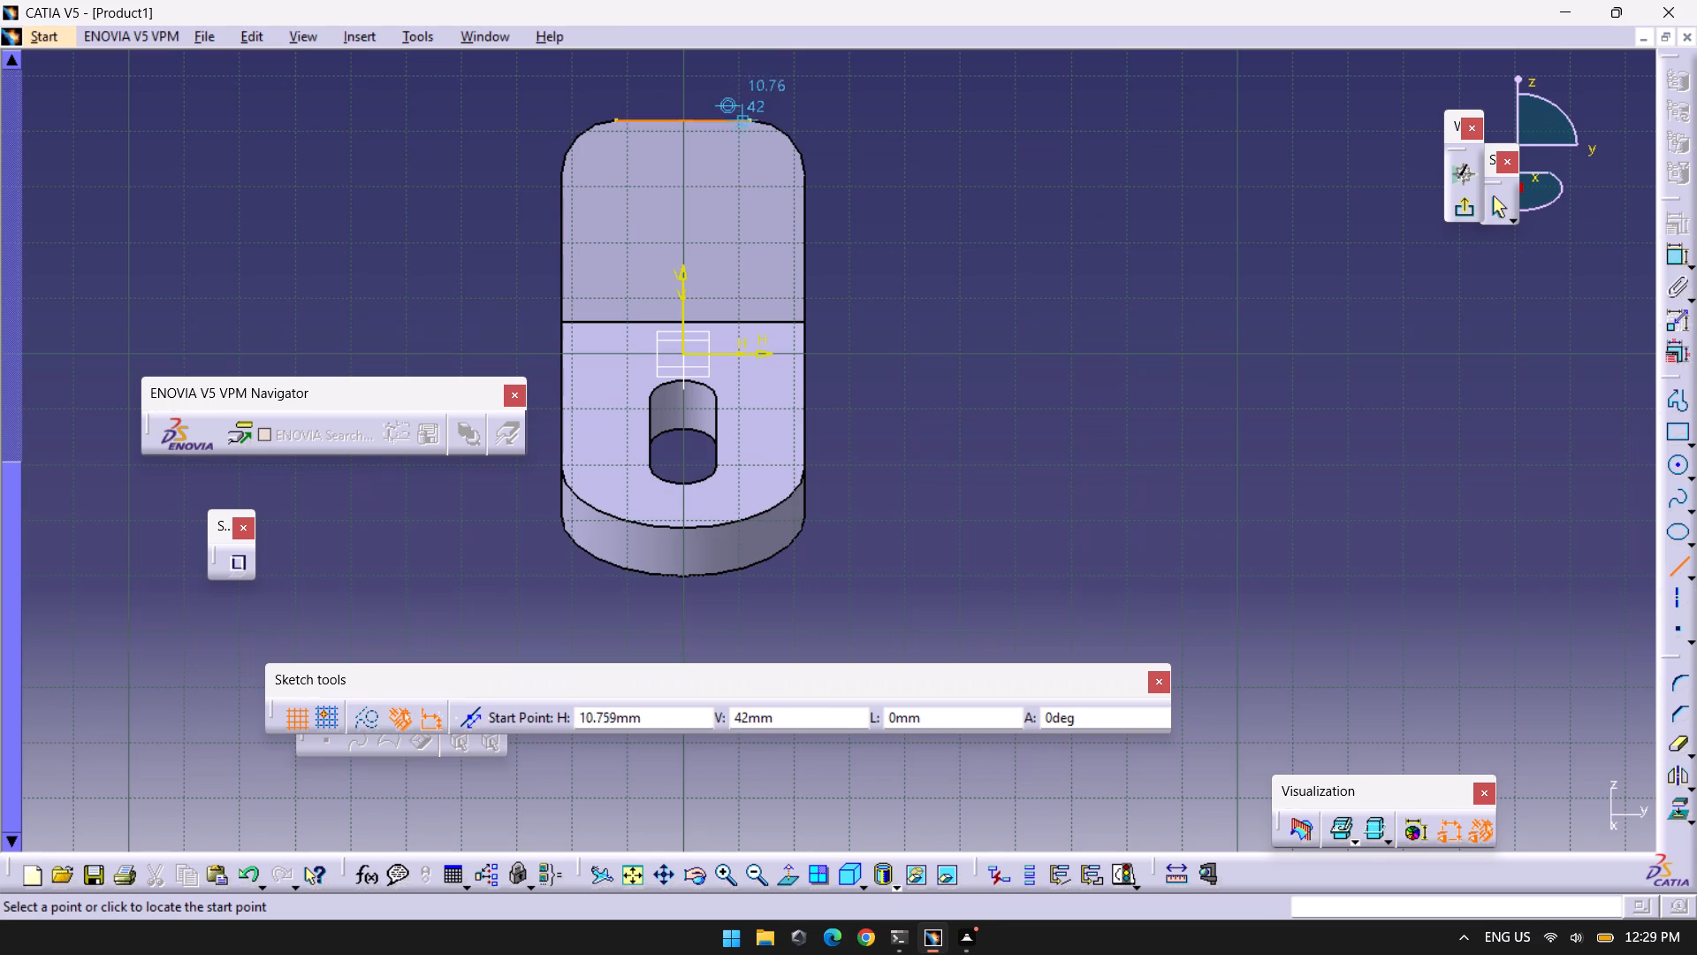
{"action": "left_click_drag", "start_coordinate": [752, 118], "coordinate": [753, 174]}
{"action": "key", "text": "Tab"}
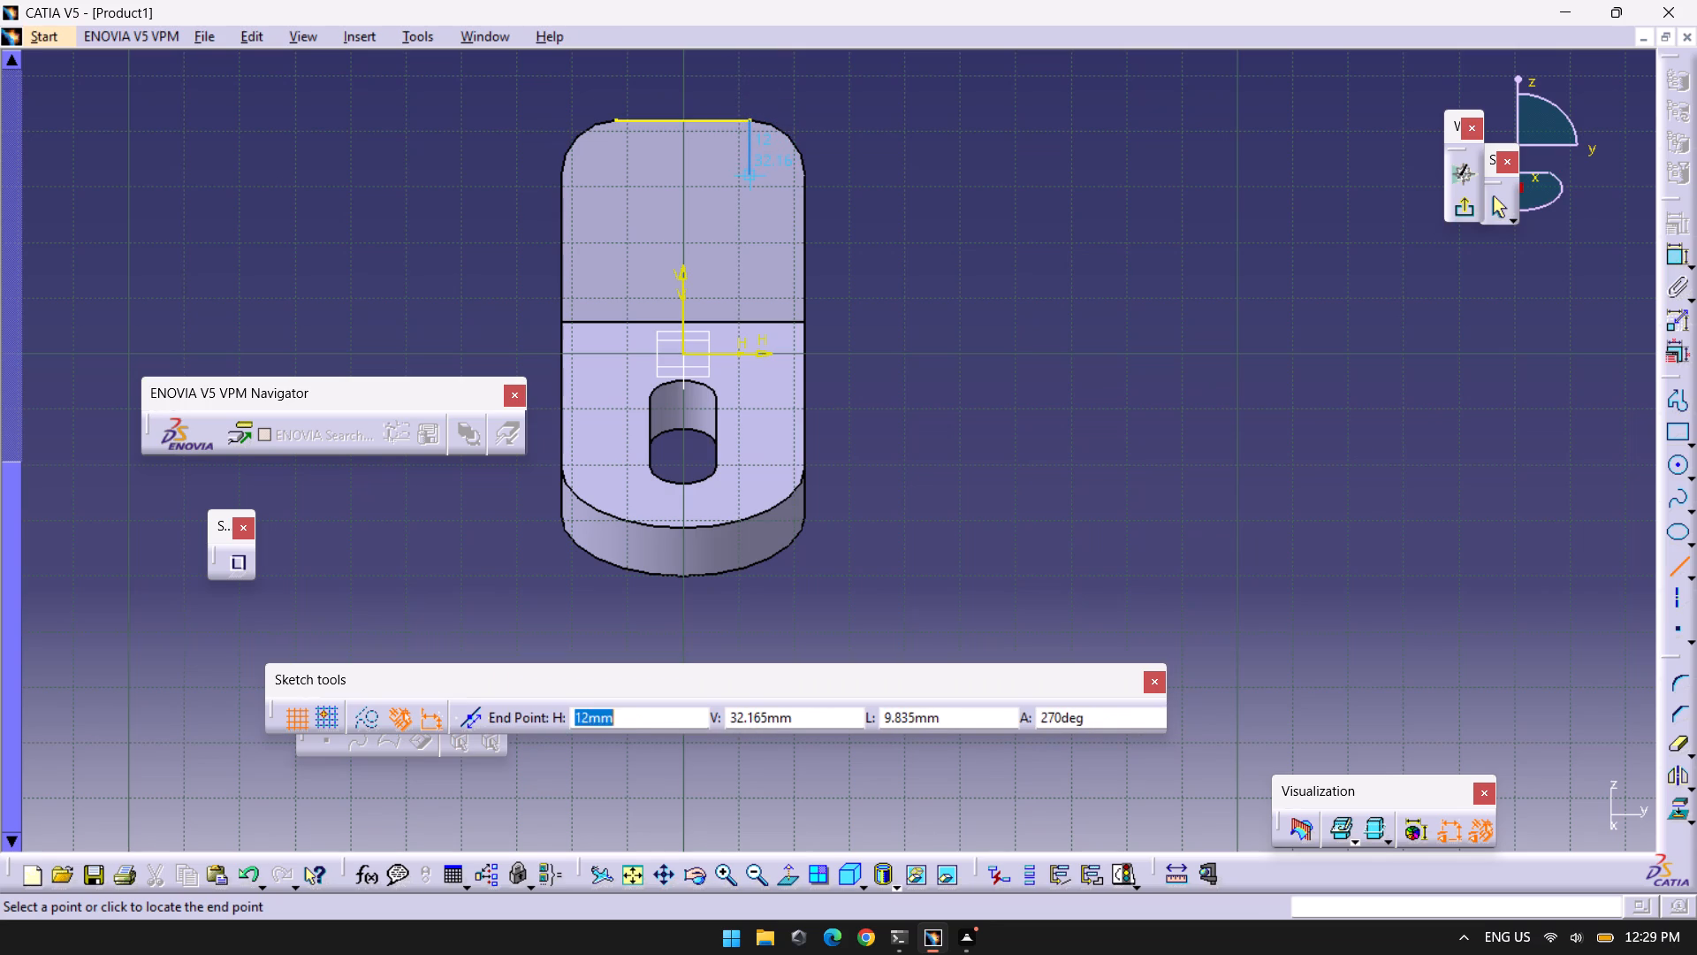
{"action": "key", "text": "Tab"}
{"action": "key", "text": "Tab"}
{"action": "type", "text": "10"}
{"action": "key", "text": "Return"}
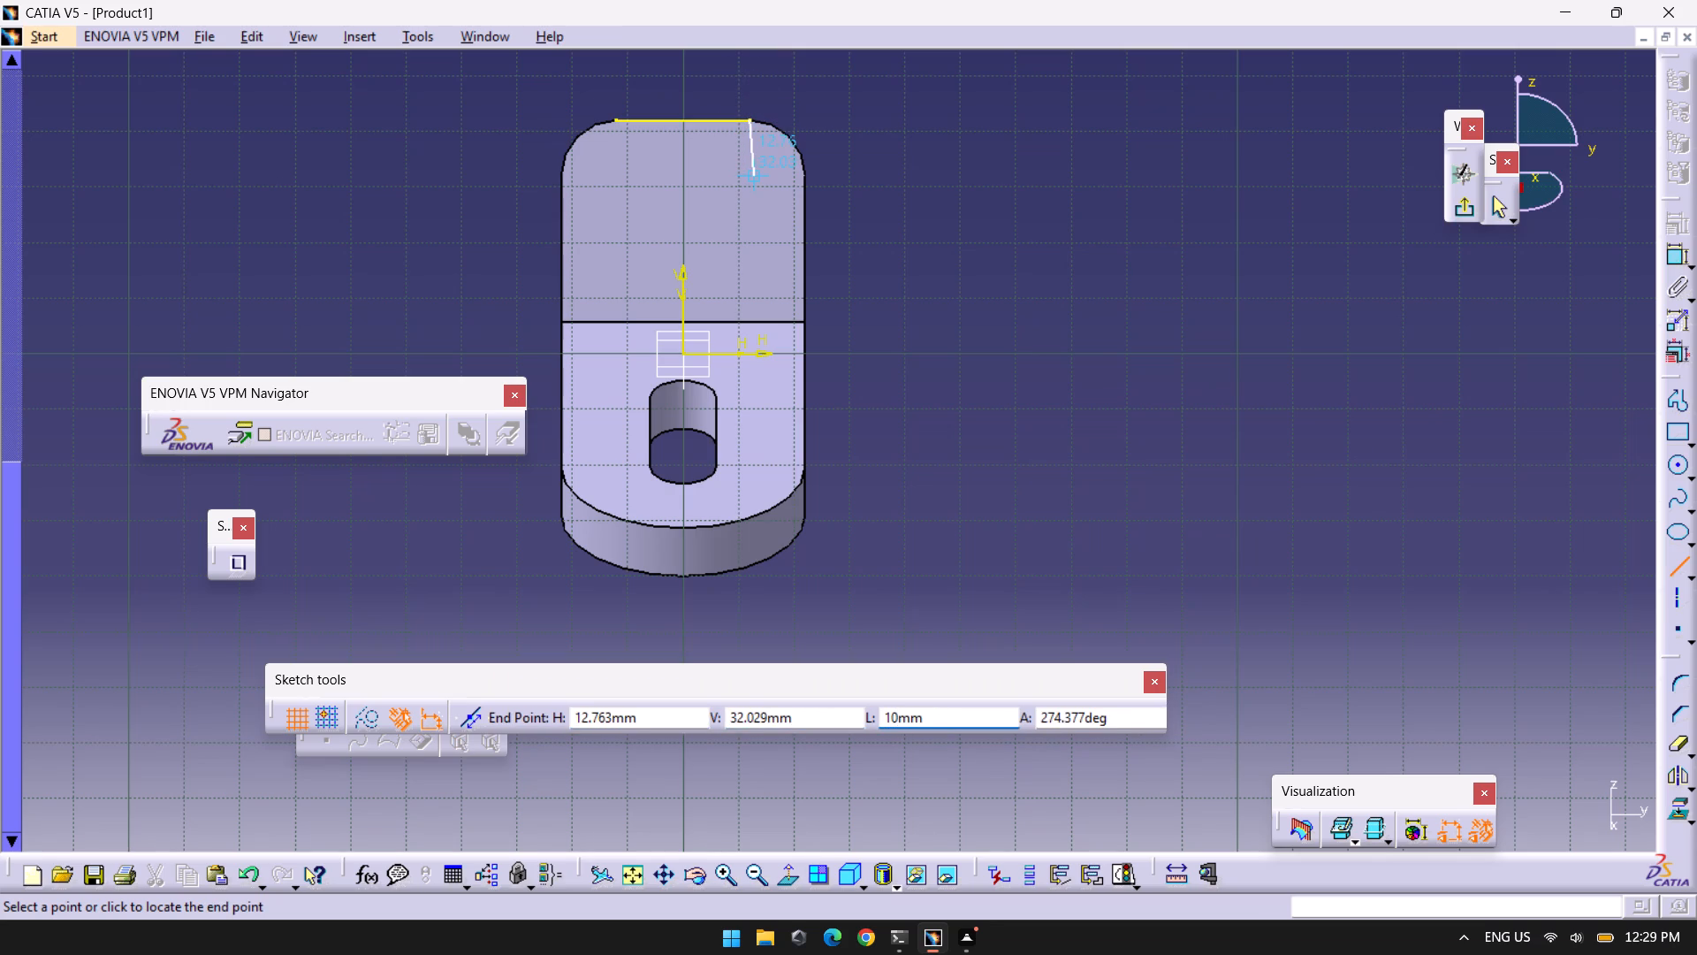
{"action": "left_click", "coordinate": [747, 180]}
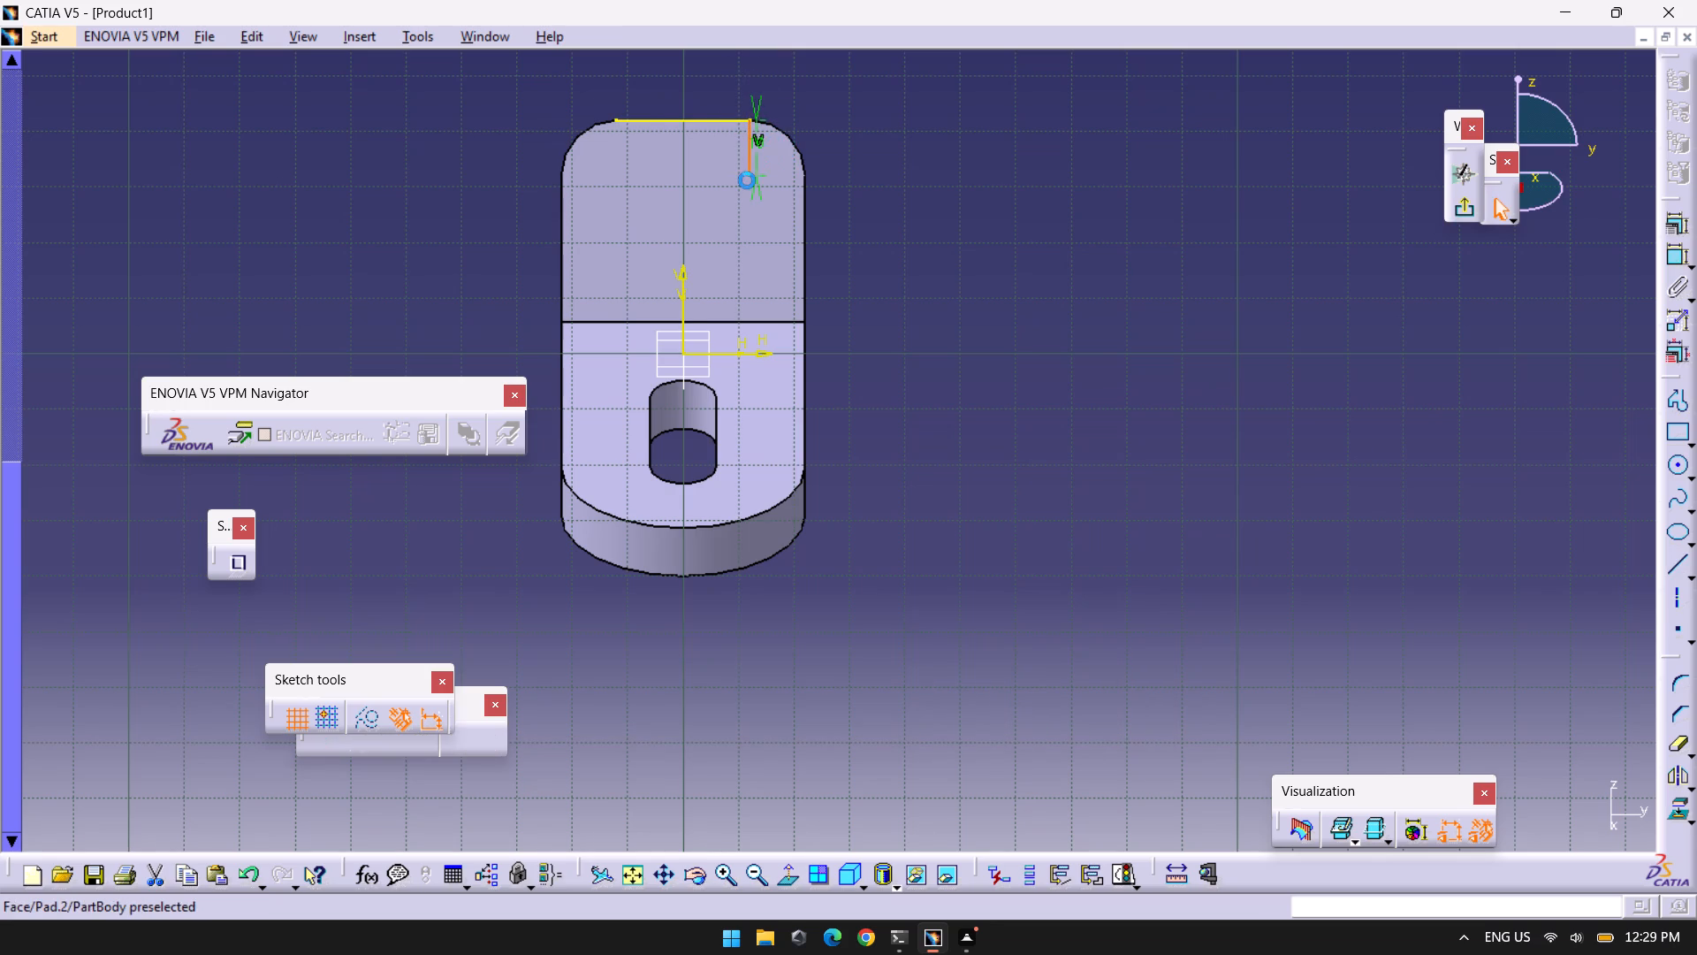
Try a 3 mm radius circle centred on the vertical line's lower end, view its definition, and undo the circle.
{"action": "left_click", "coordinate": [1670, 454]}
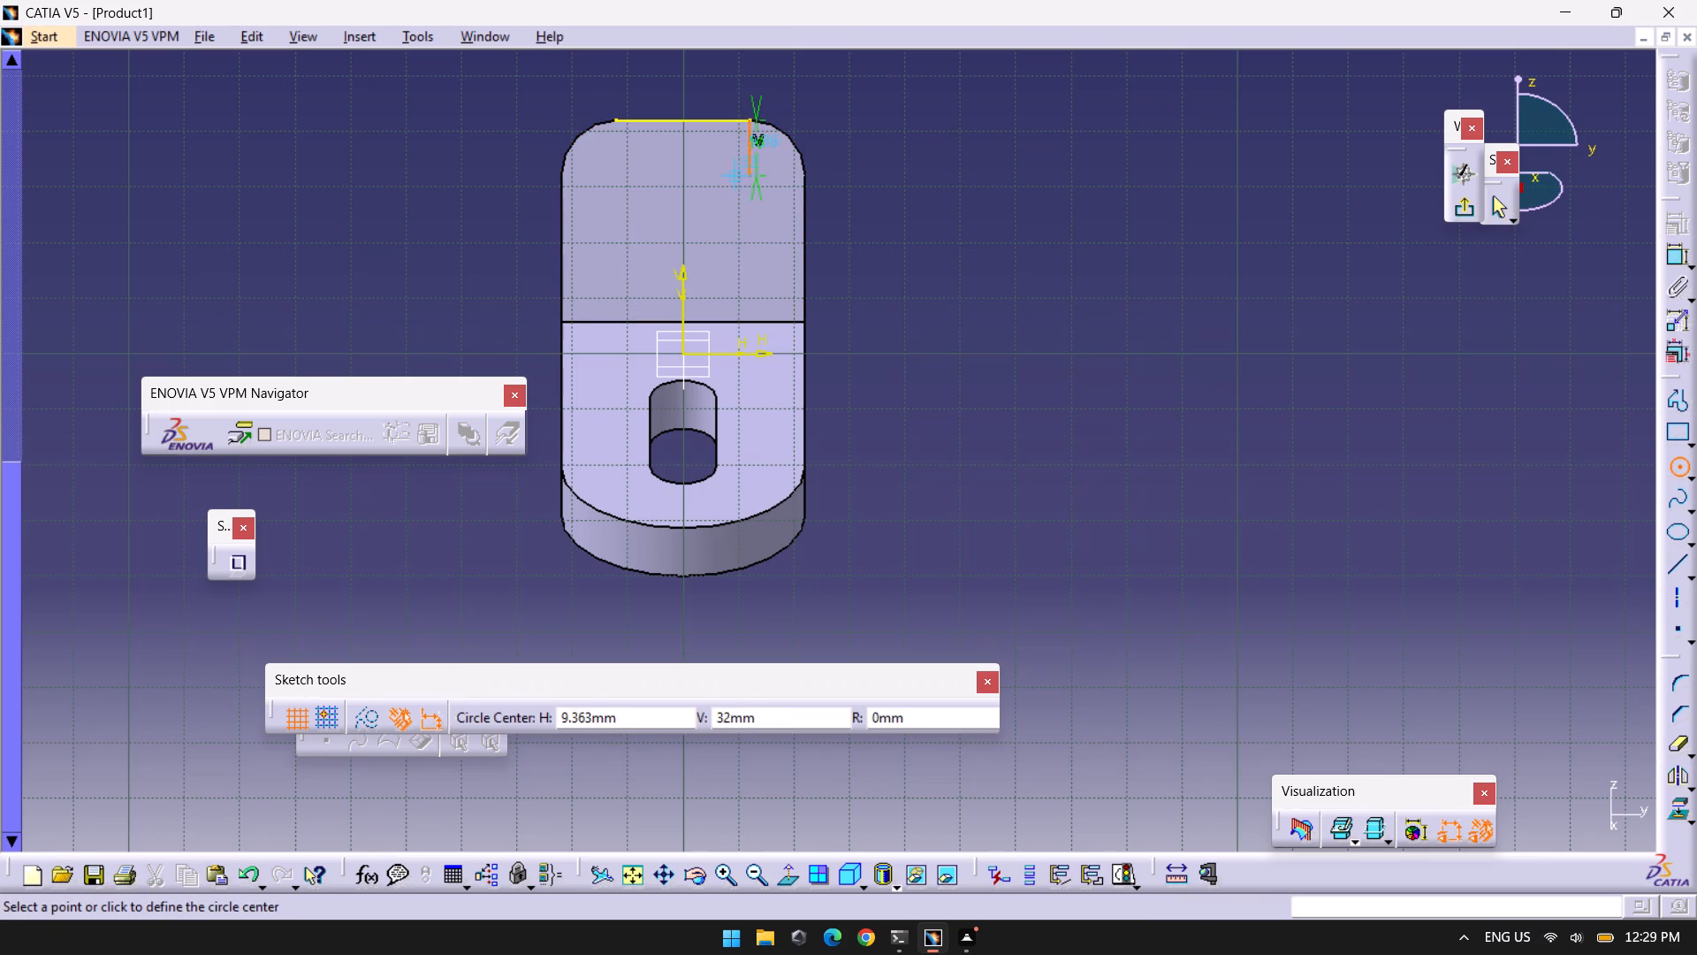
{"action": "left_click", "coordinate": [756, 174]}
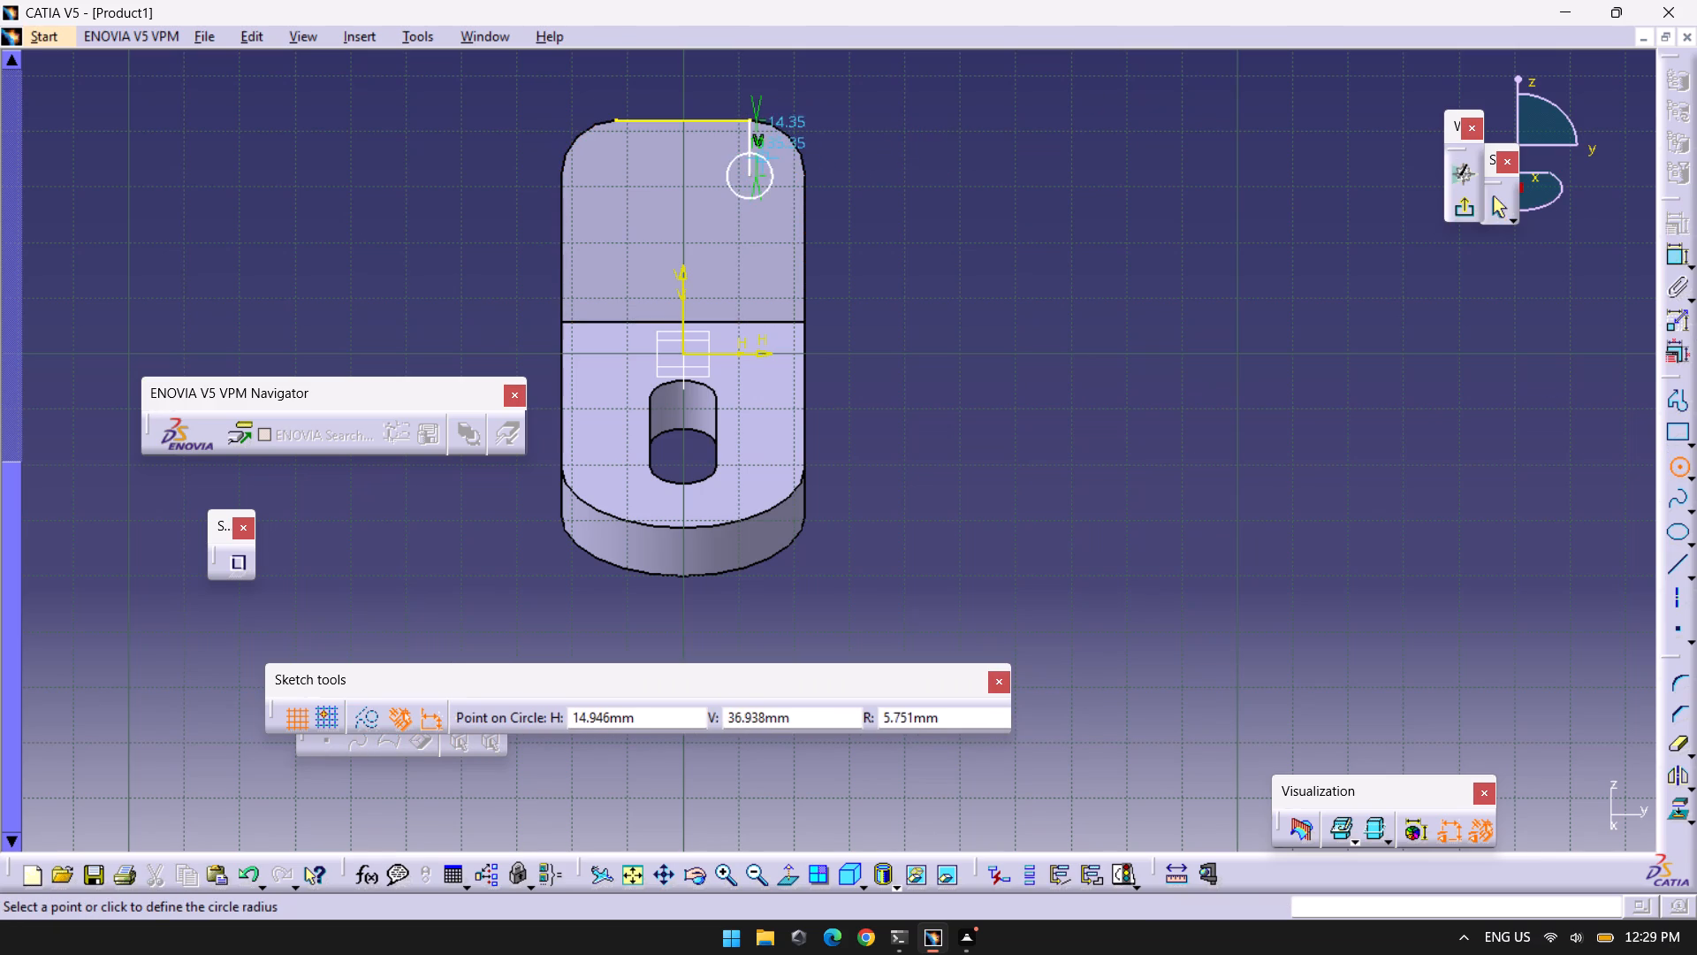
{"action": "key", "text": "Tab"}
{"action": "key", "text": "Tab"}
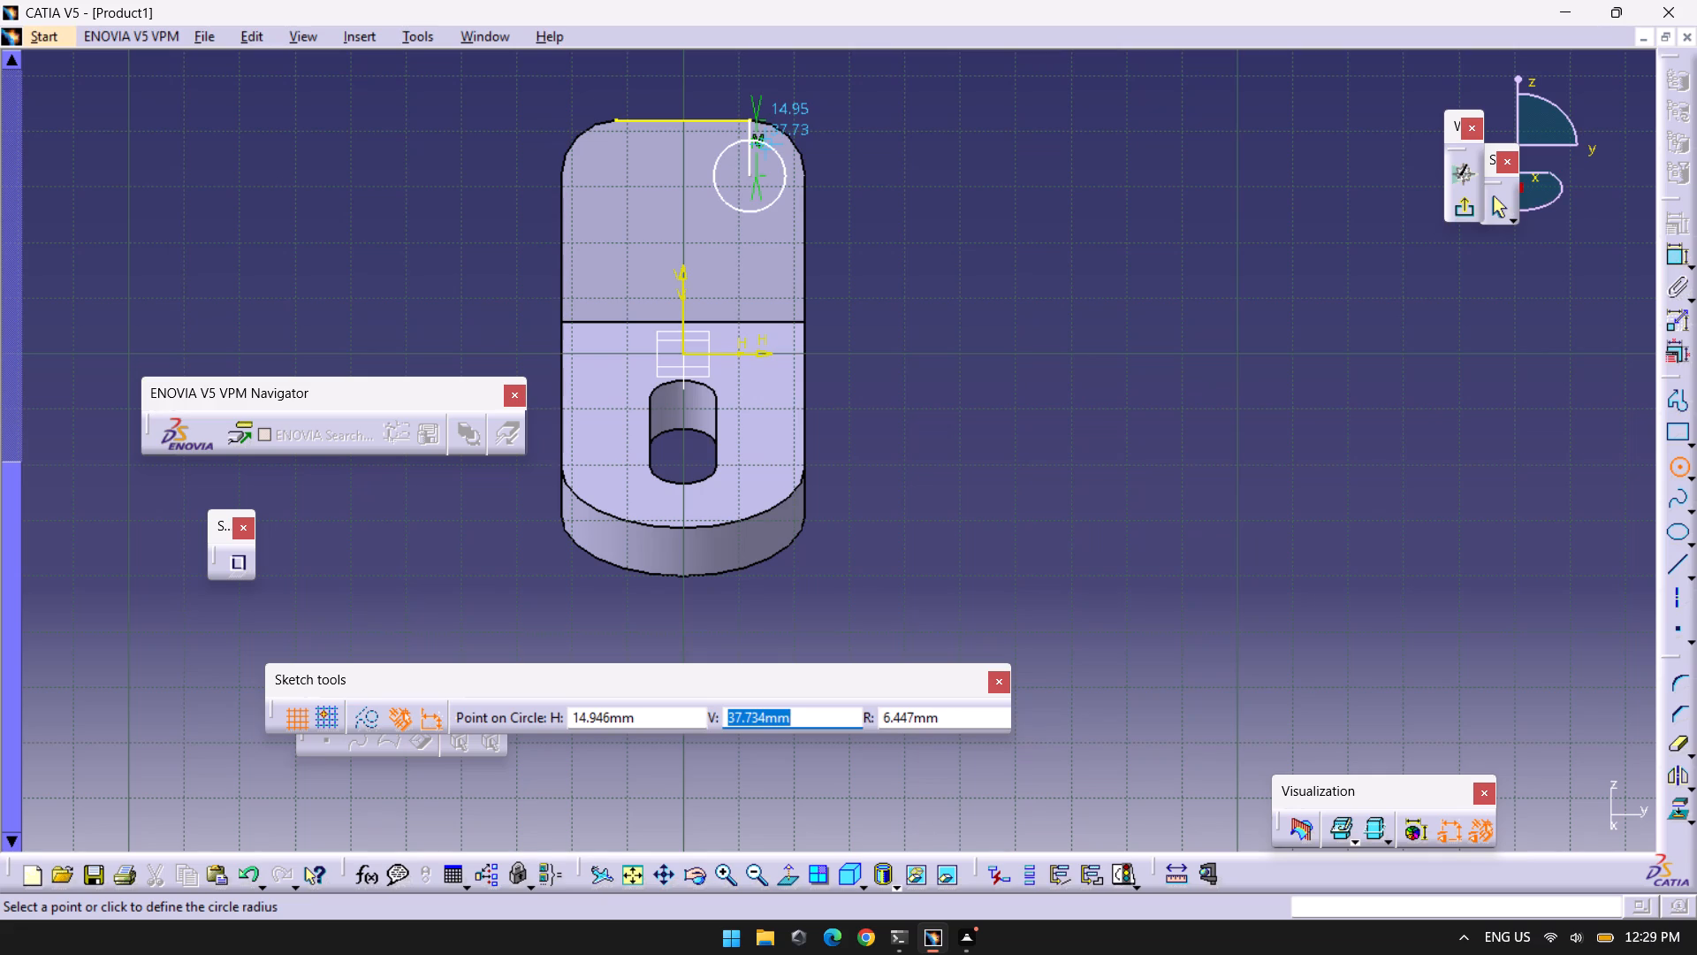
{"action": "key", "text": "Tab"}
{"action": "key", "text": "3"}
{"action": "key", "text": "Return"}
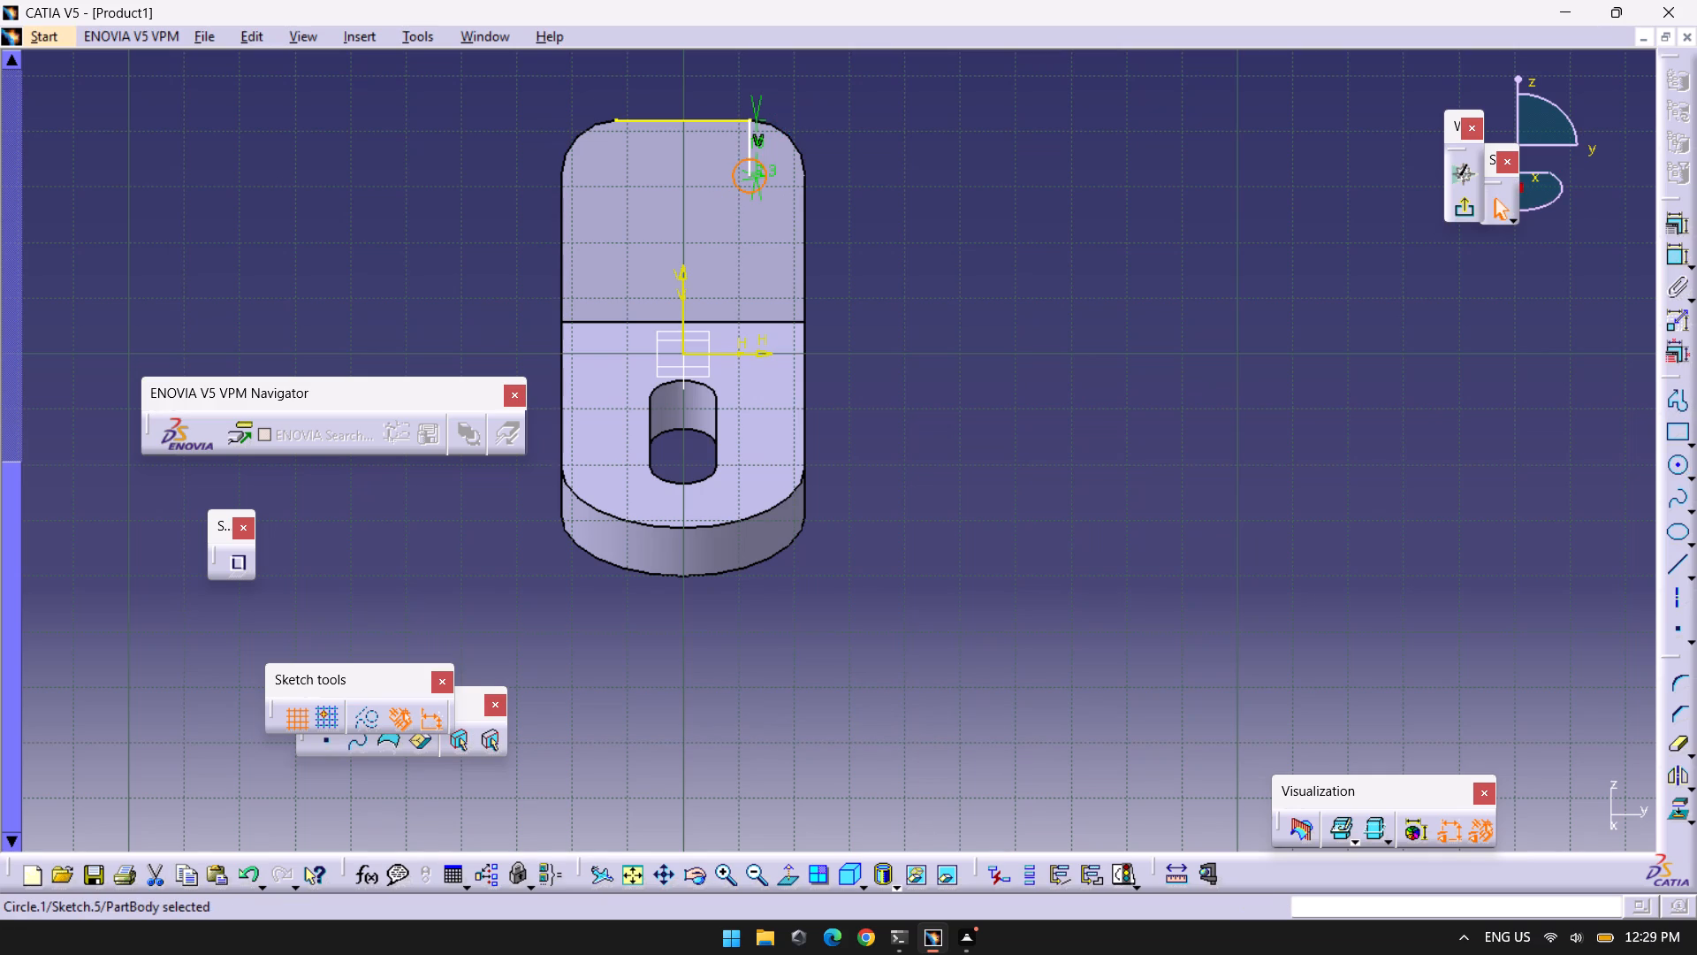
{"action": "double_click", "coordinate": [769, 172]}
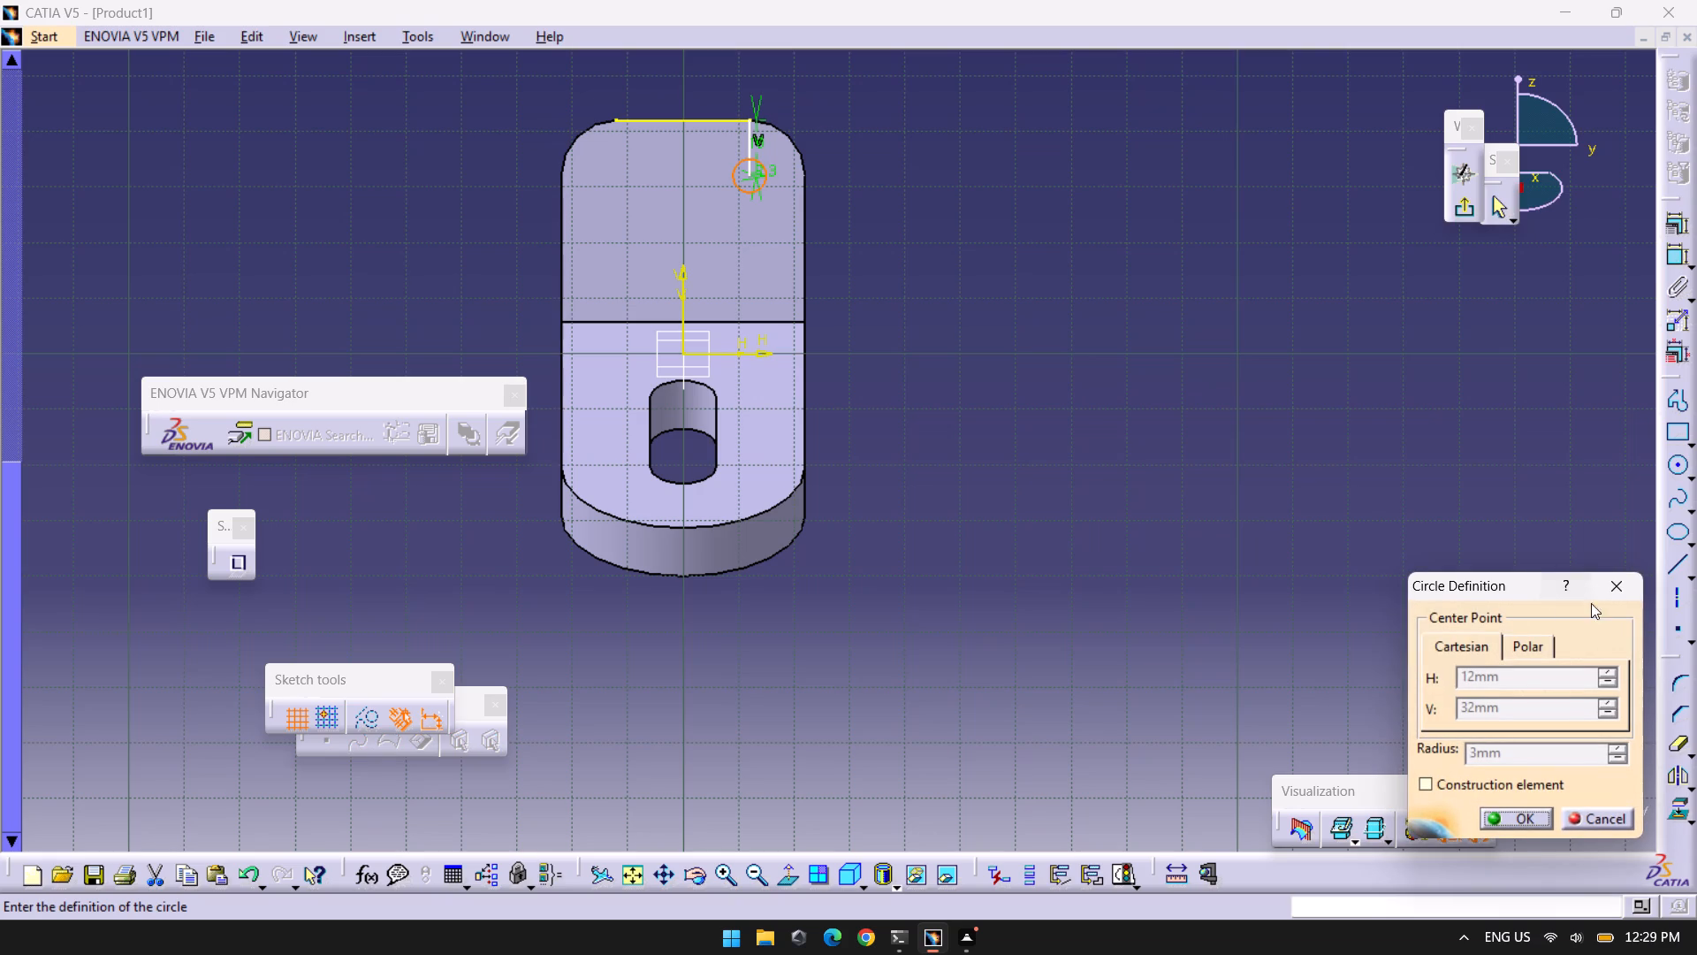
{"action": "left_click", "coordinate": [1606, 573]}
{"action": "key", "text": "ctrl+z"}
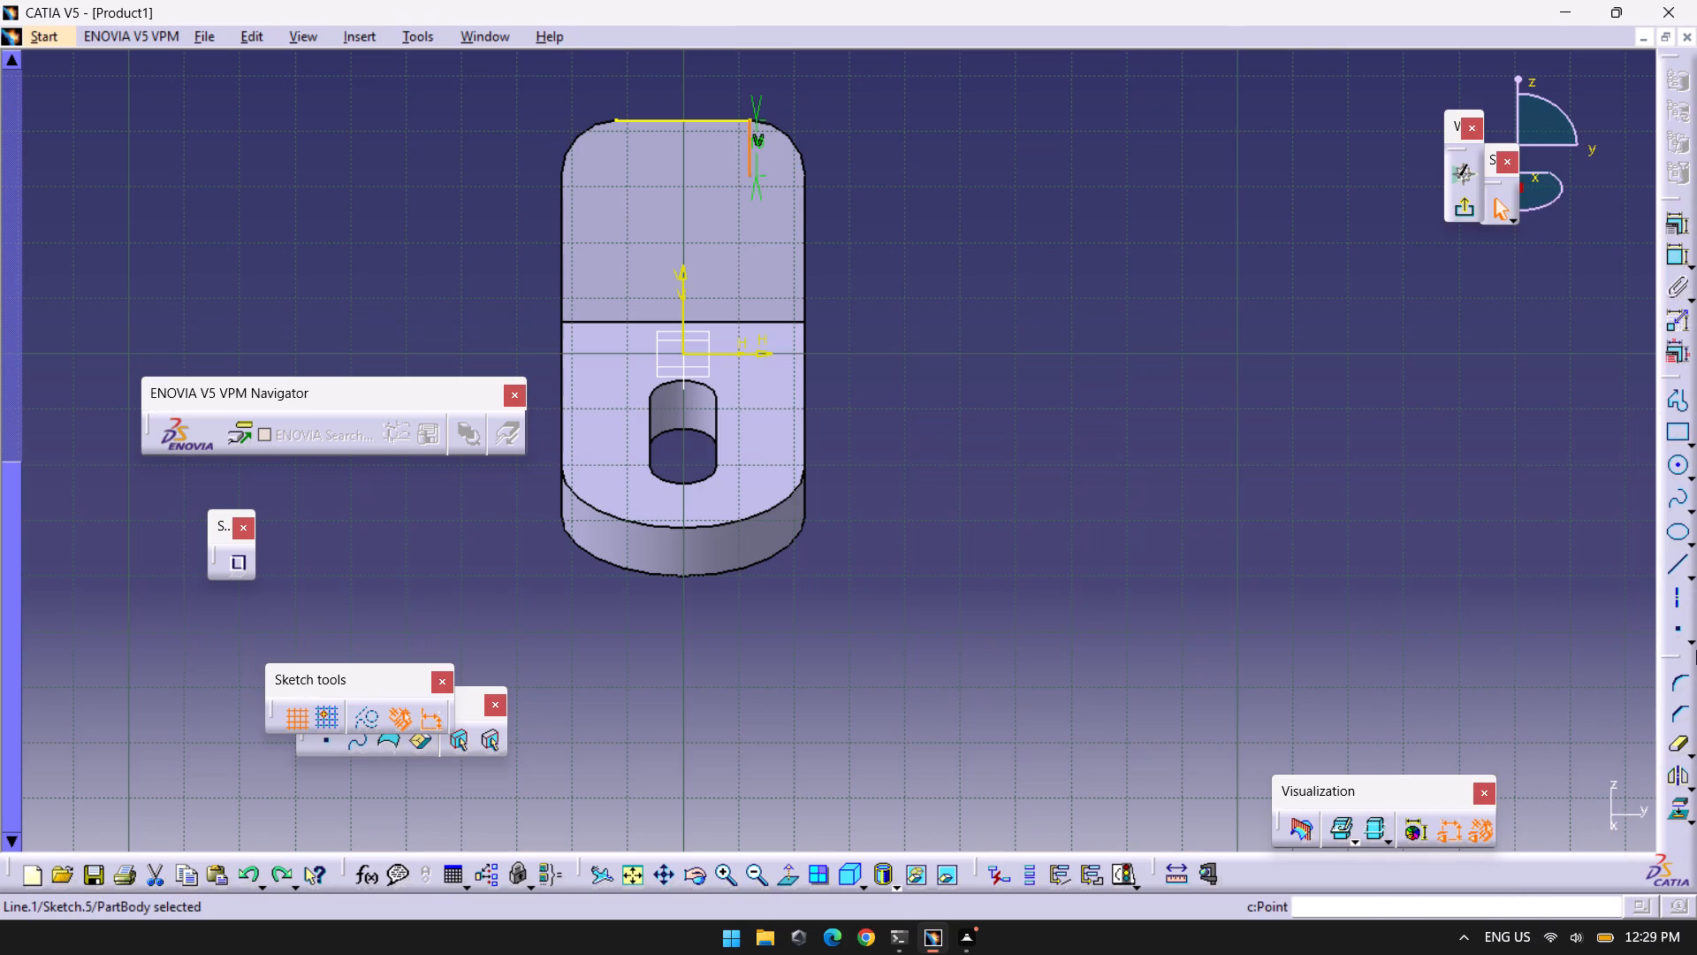
Draw a 6 mm radius circle centred on the vertical line near its lower end, at about V 33 mm.
{"action": "left_click", "coordinate": [1674, 463]}
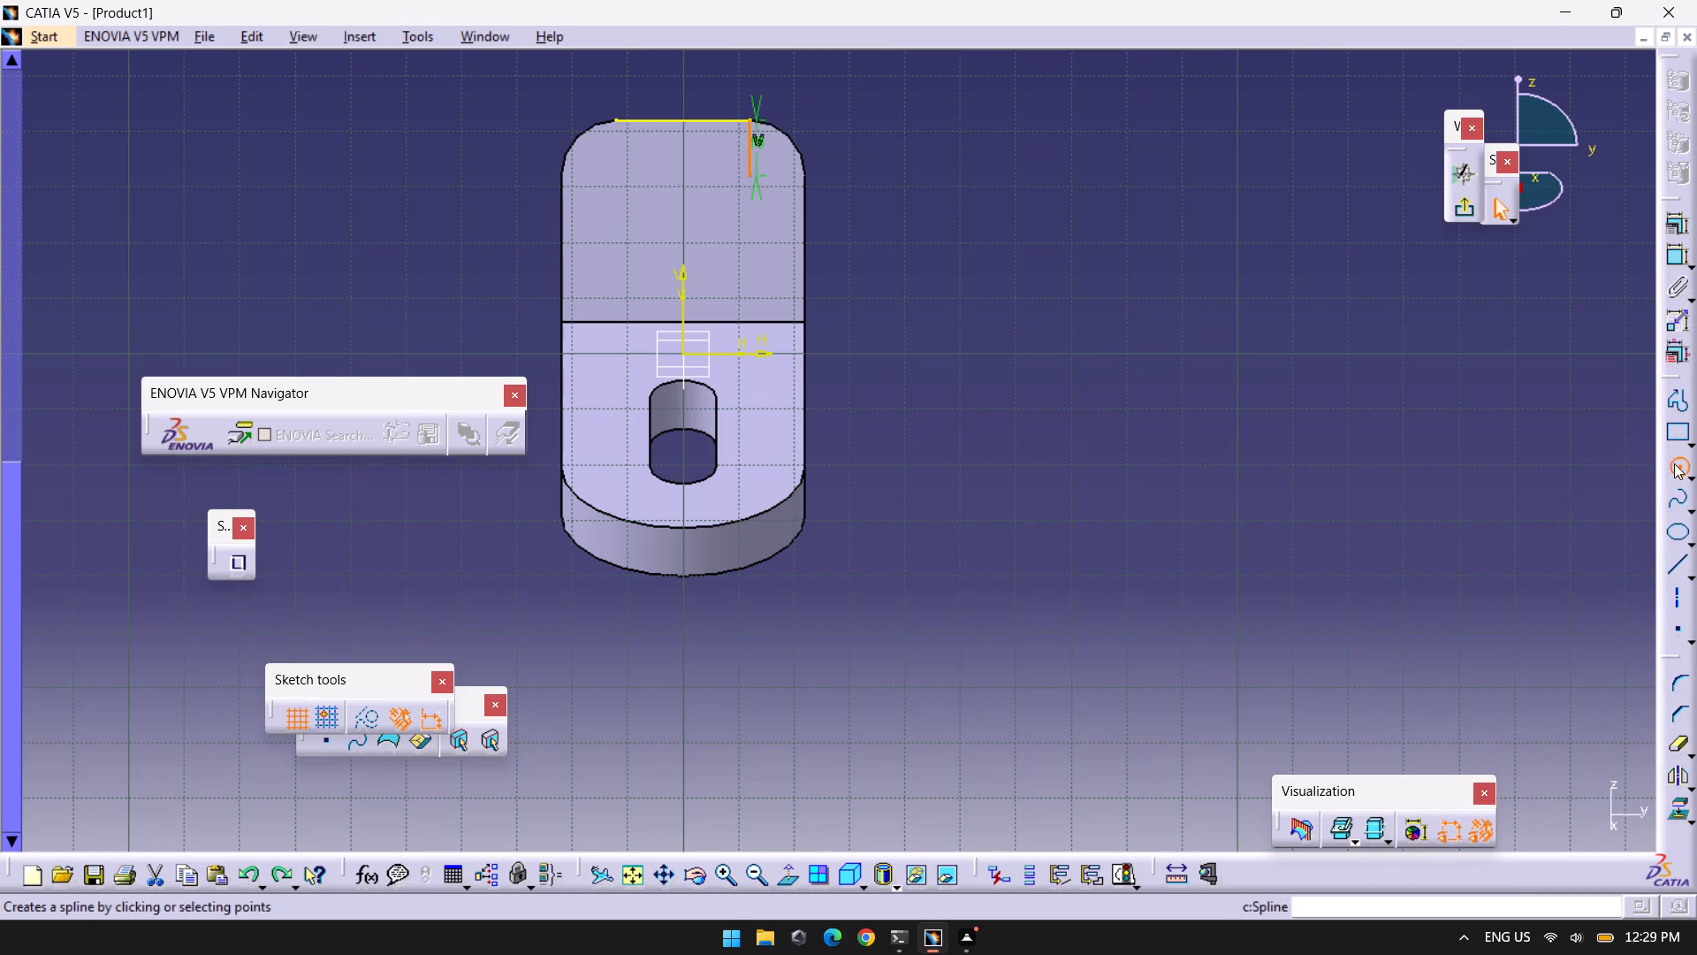
{"action": "left_click", "coordinate": [753, 169]}
{"action": "key", "text": "Tab"}
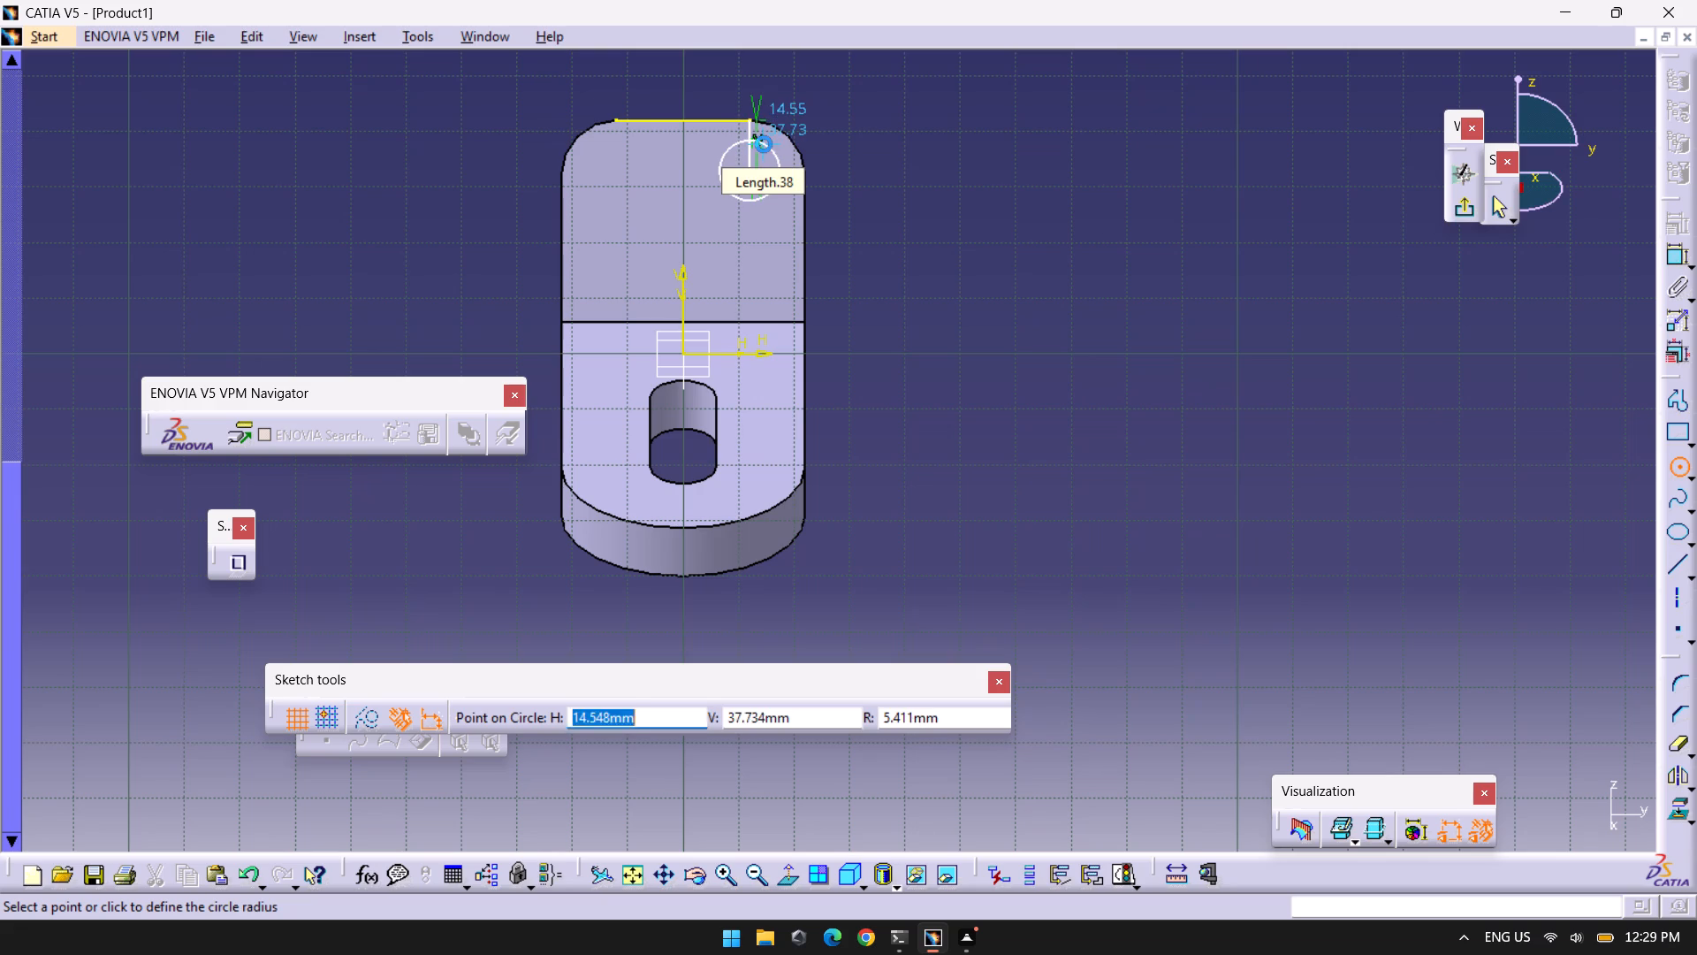
{"action": "key", "text": "Tab"}
{"action": "key", "text": "Tab"}
{"action": "key", "text": "6"}
{"action": "key", "text": "Return"}
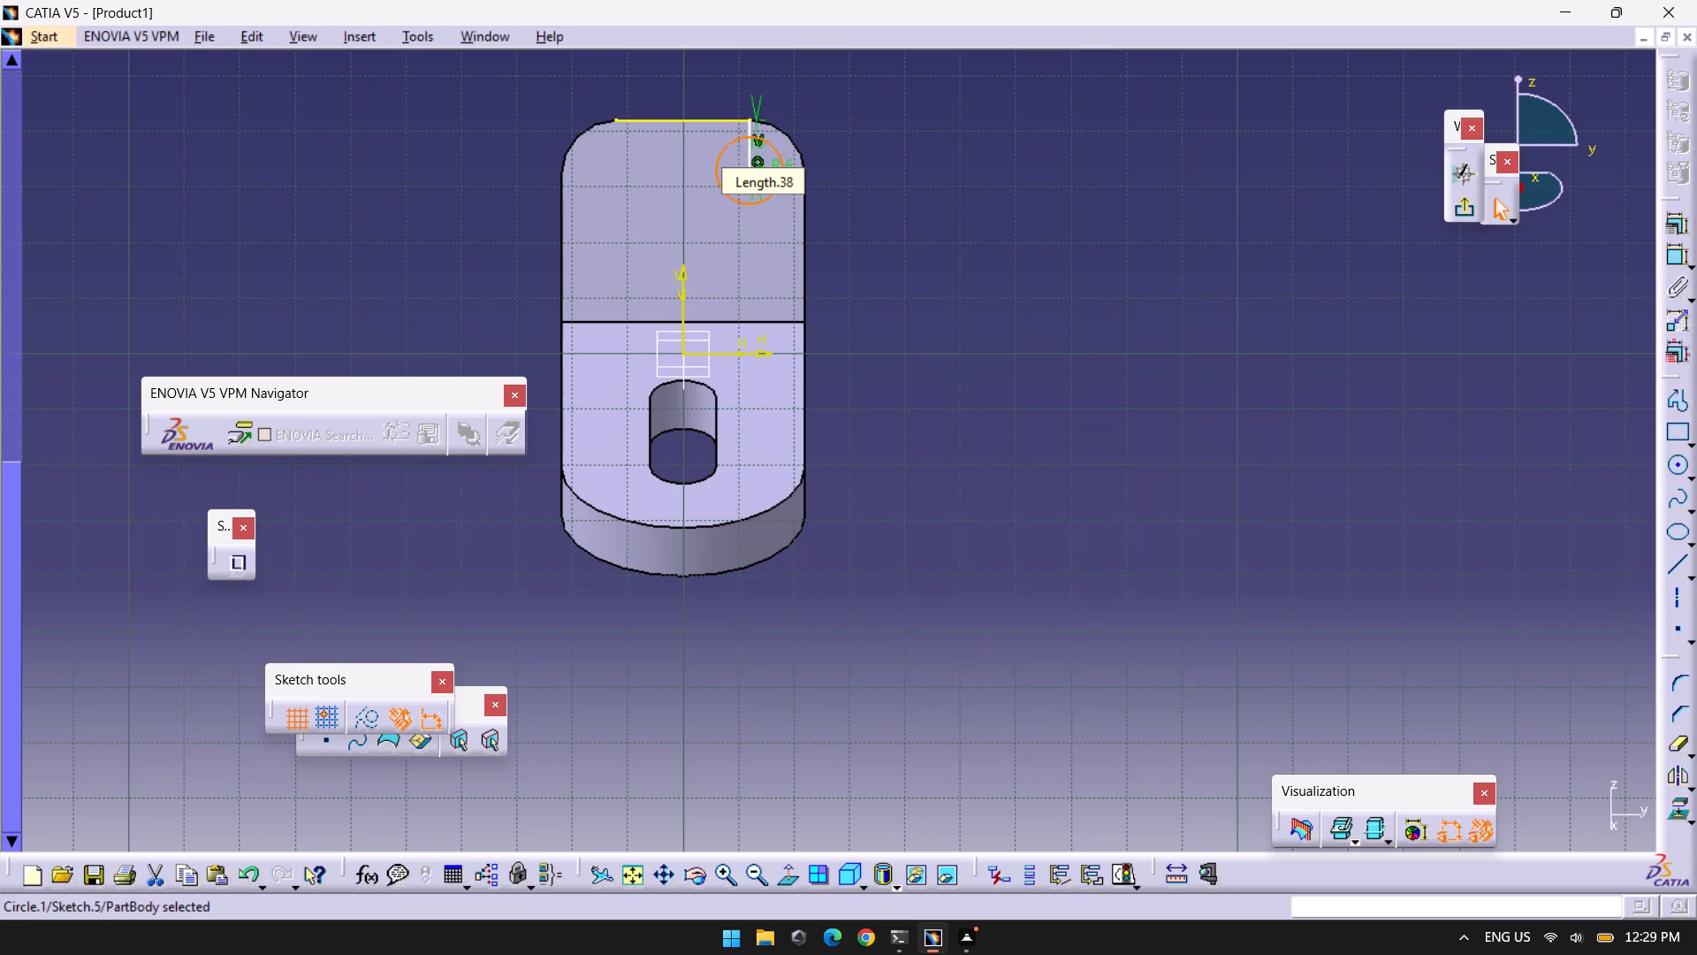
{"action": "left_click", "coordinate": [1054, 141]}
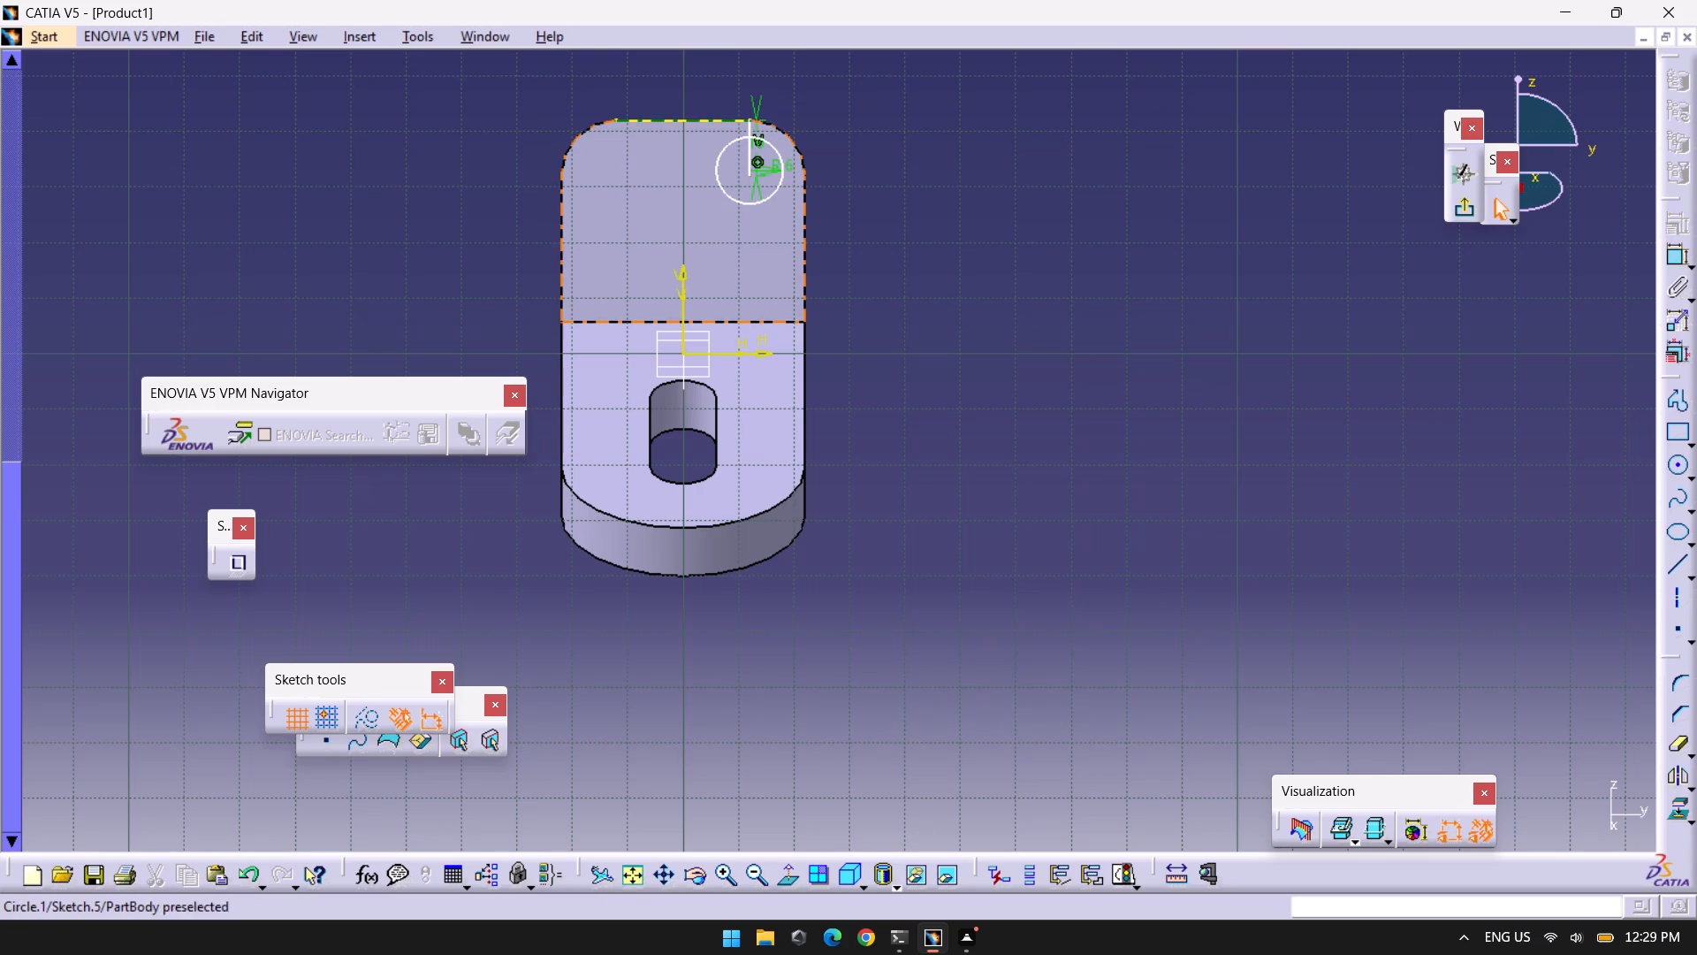
Mirror the 6 mm radius circle about the sketch's vertical axis.
{"action": "left_click", "coordinate": [722, 172]}
{"action": "left_click", "coordinate": [716, 172]}
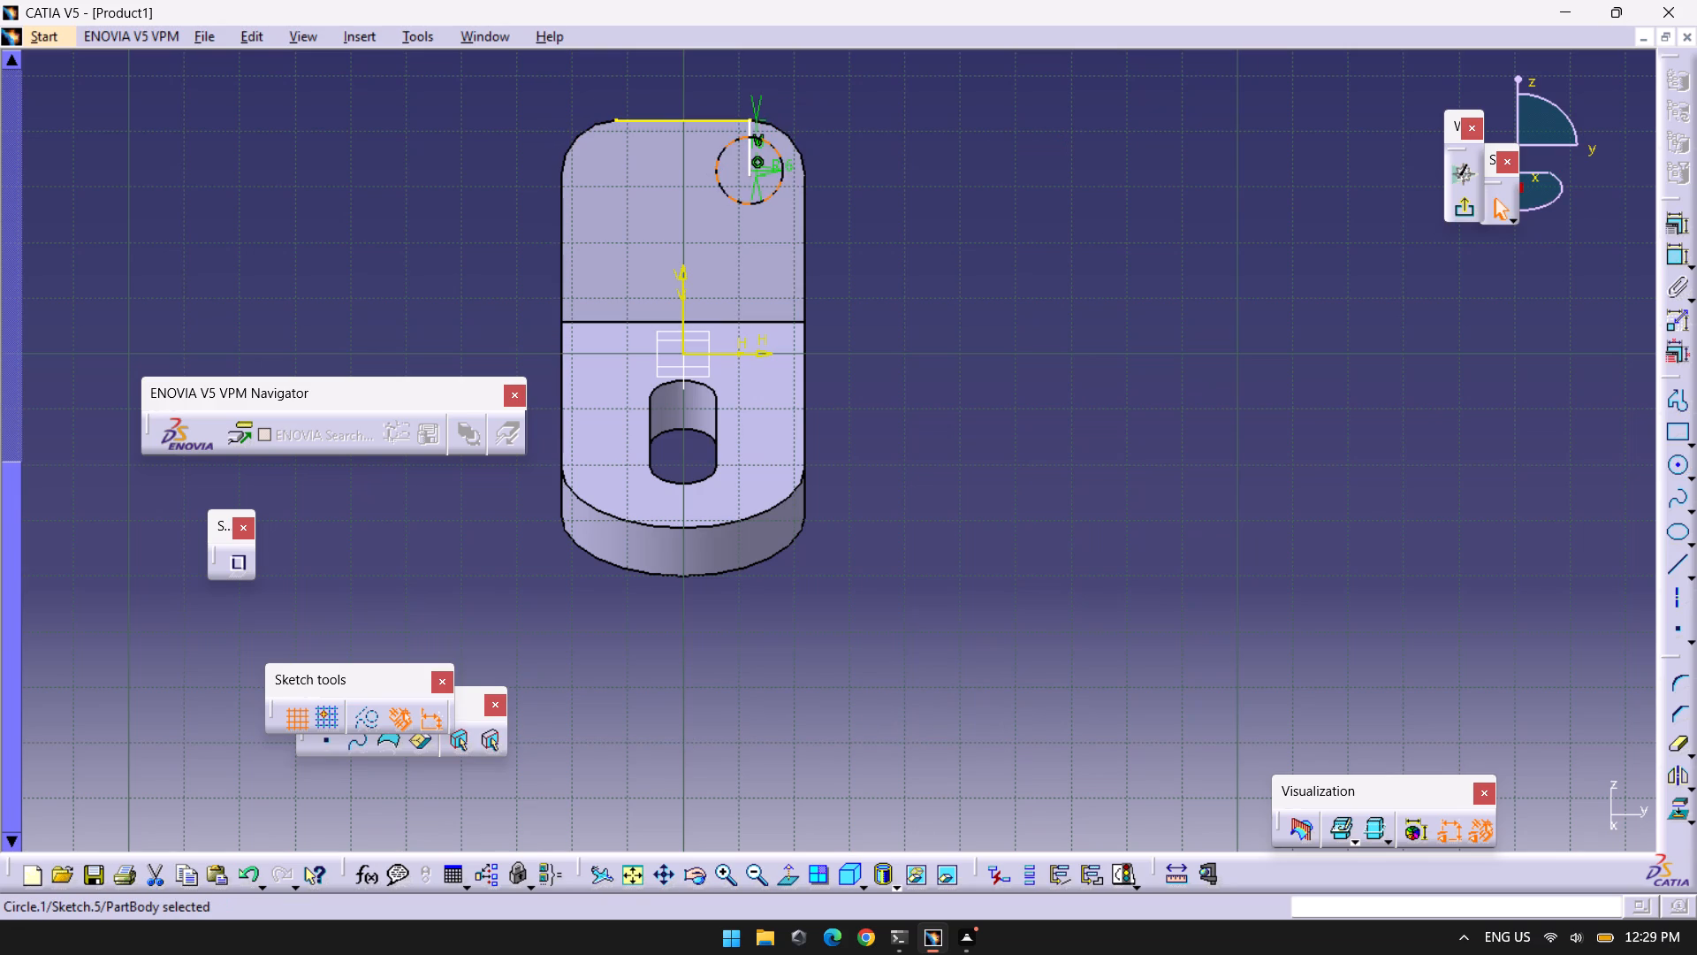
{"action": "left_click", "coordinate": [1672, 772]}
{"action": "left_click", "coordinate": [684, 294]}
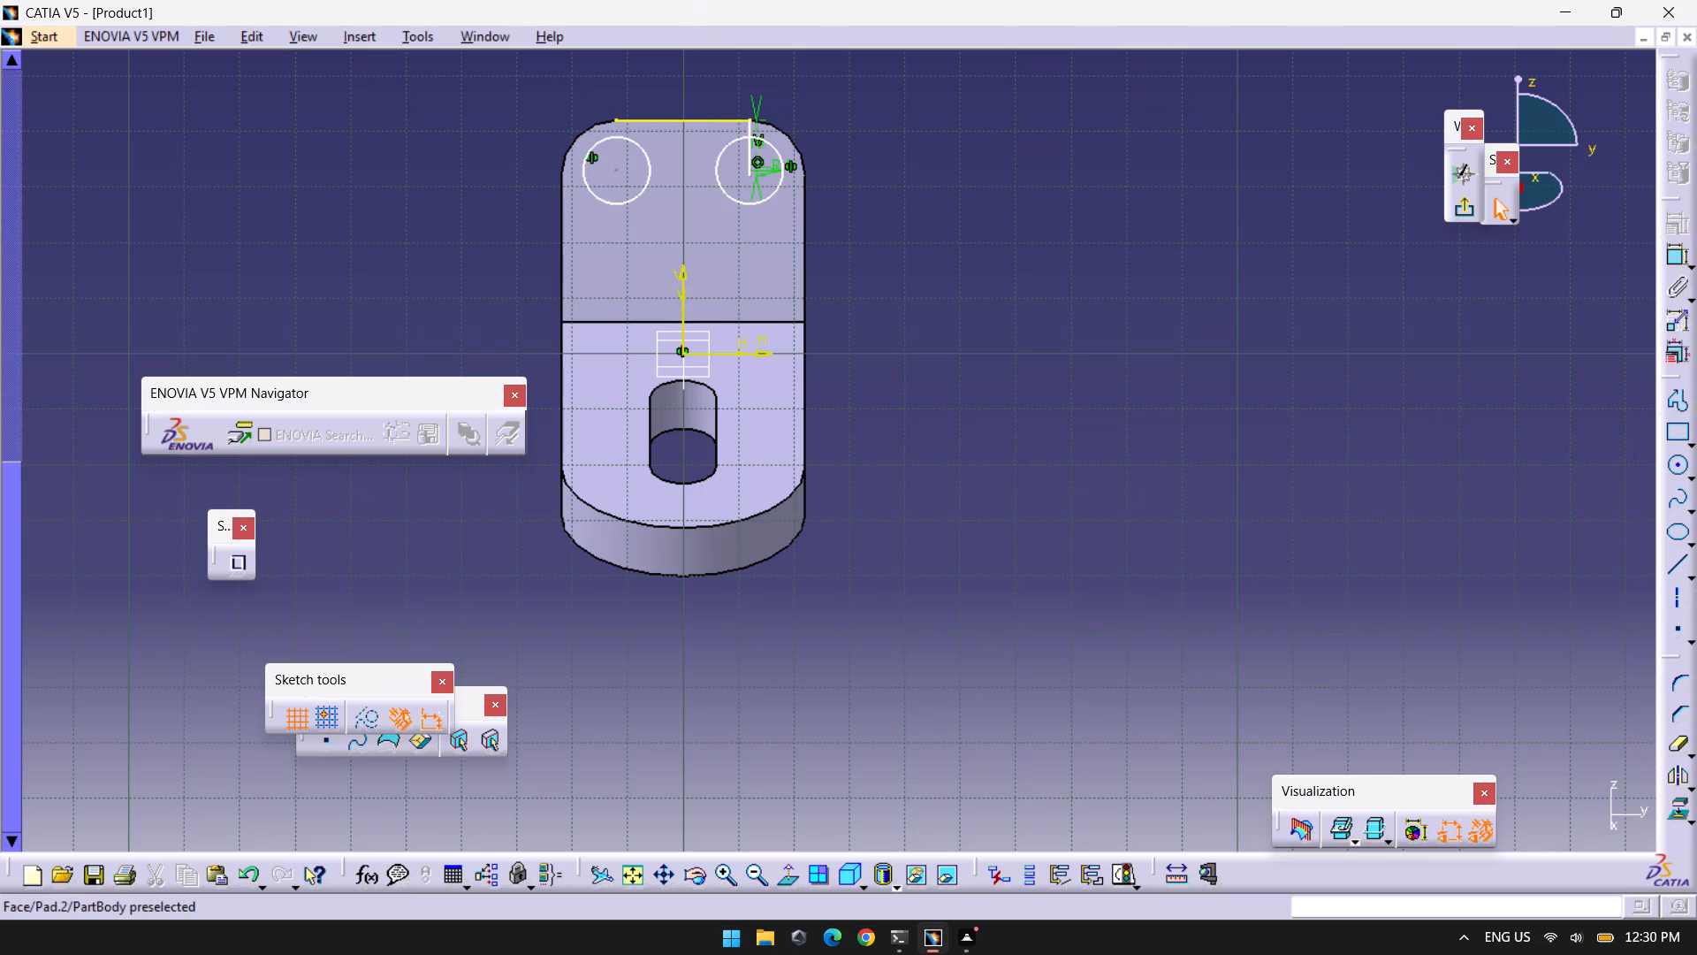
Delete the projected top edge and the vertical helper line, leaving only the two circles, and exit the sketch.
{"action": "left_click", "coordinate": [673, 121]}
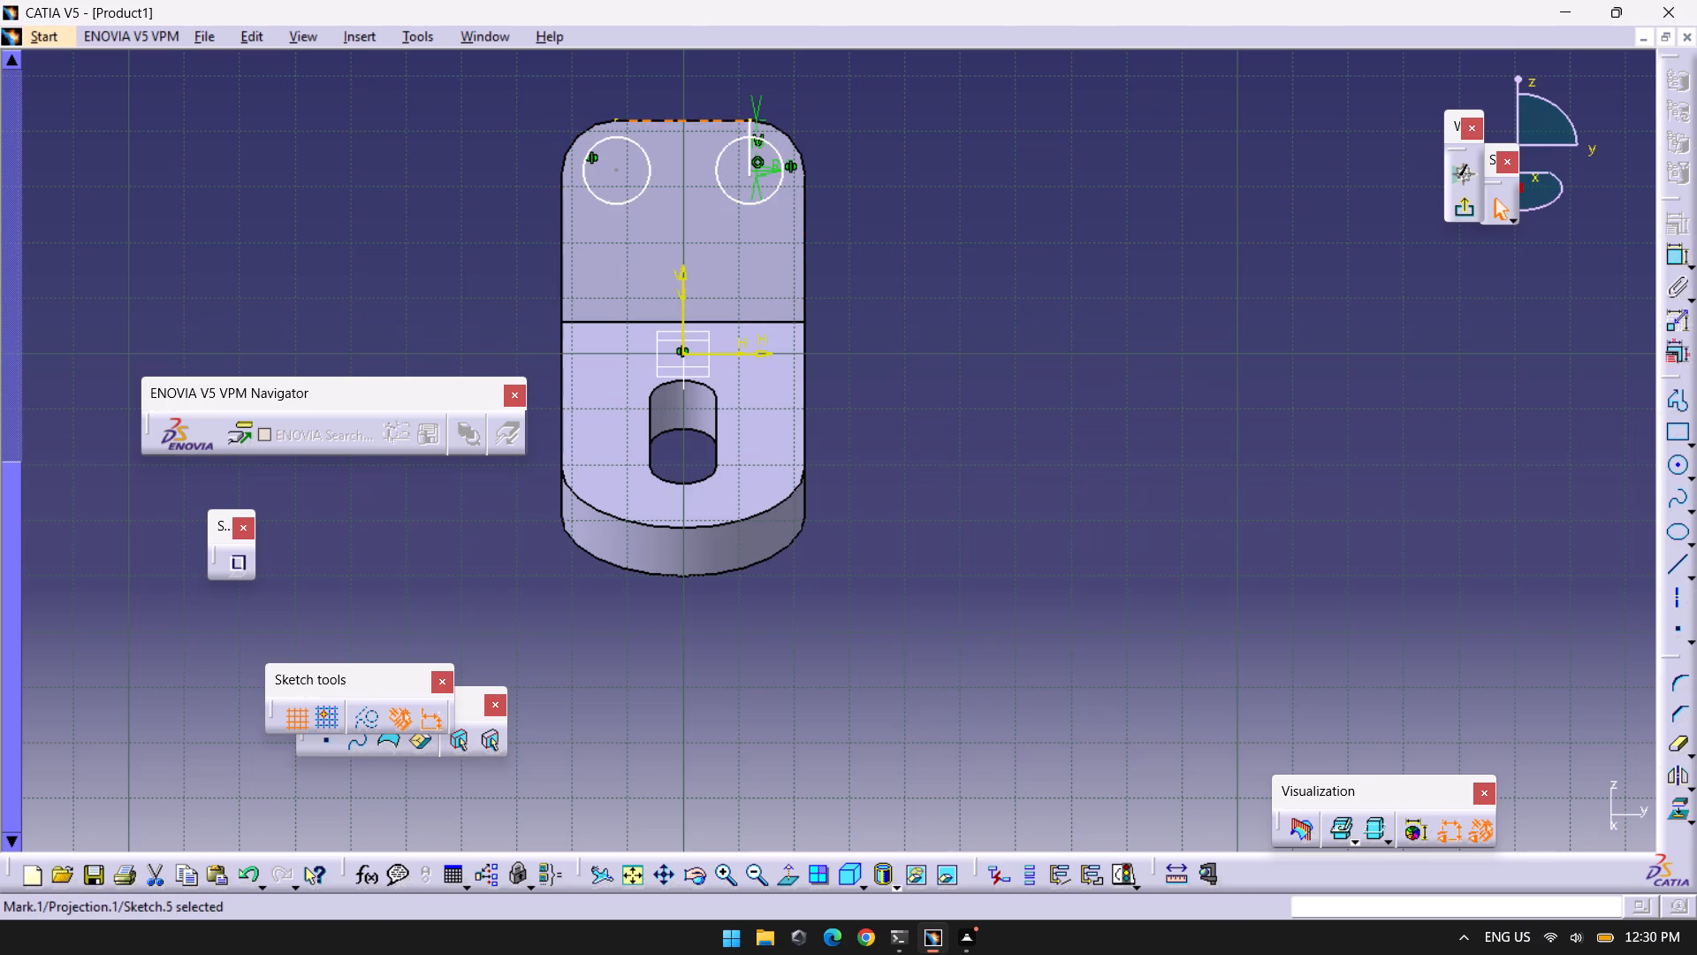
{"action": "left_click", "coordinate": [749, 157], "text": "ctrl"}
{"action": "key", "text": "Delete"}
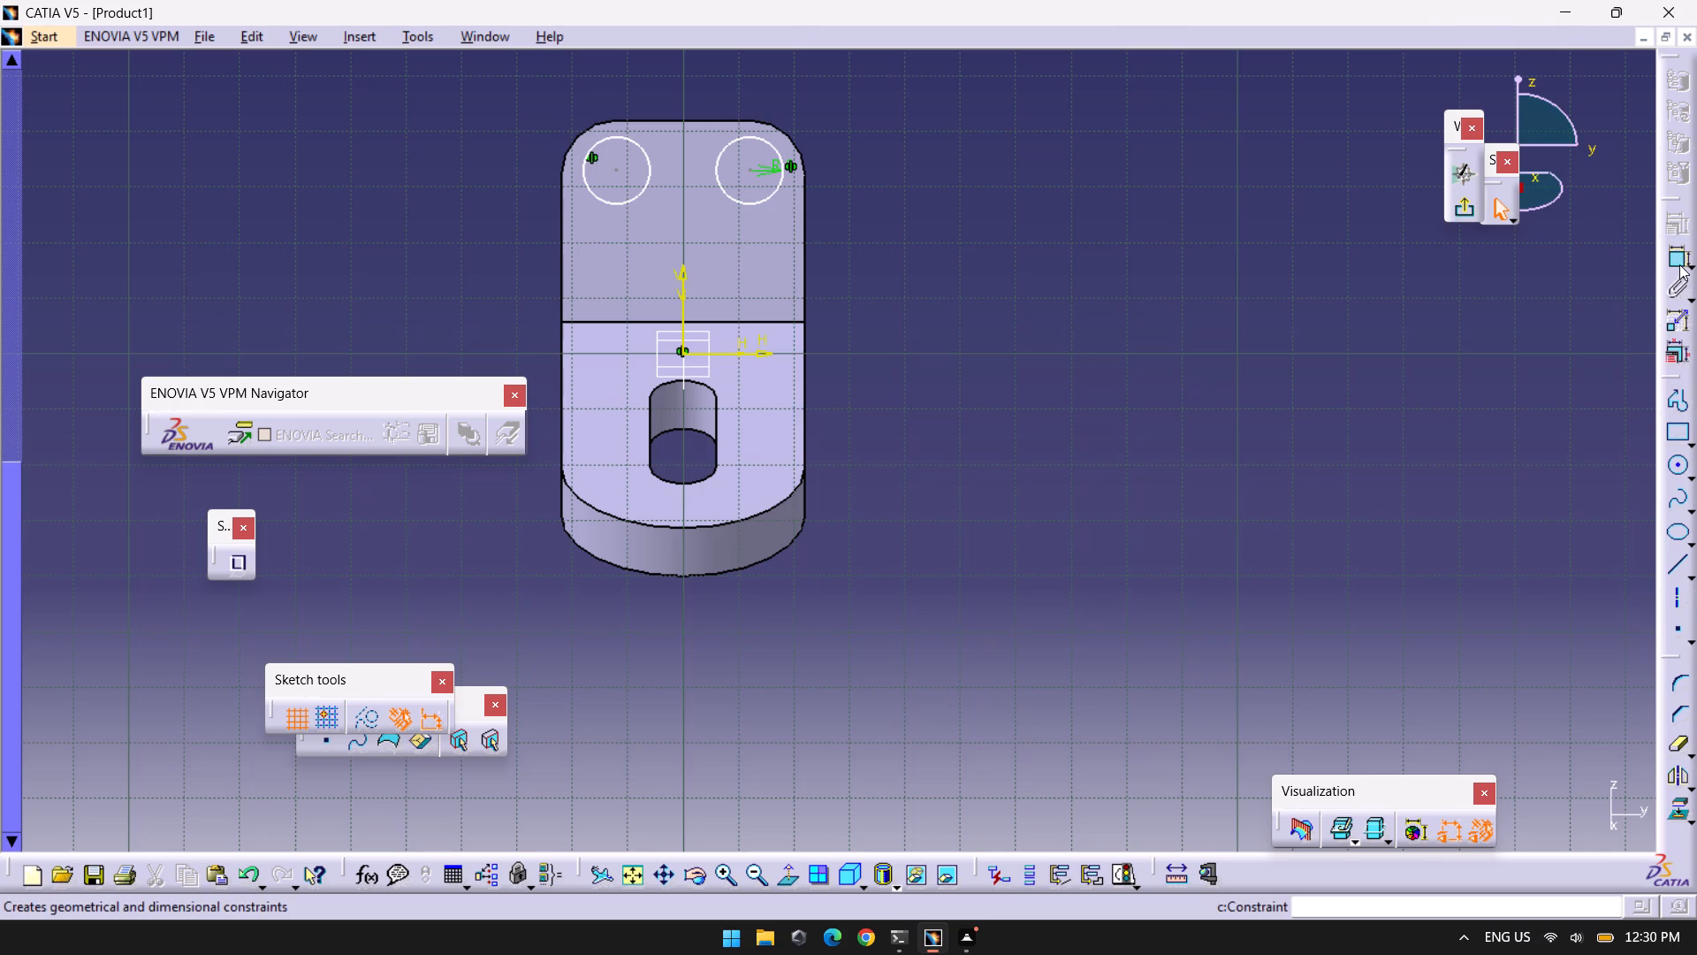
{"action": "left_click", "coordinate": [1471, 204]}
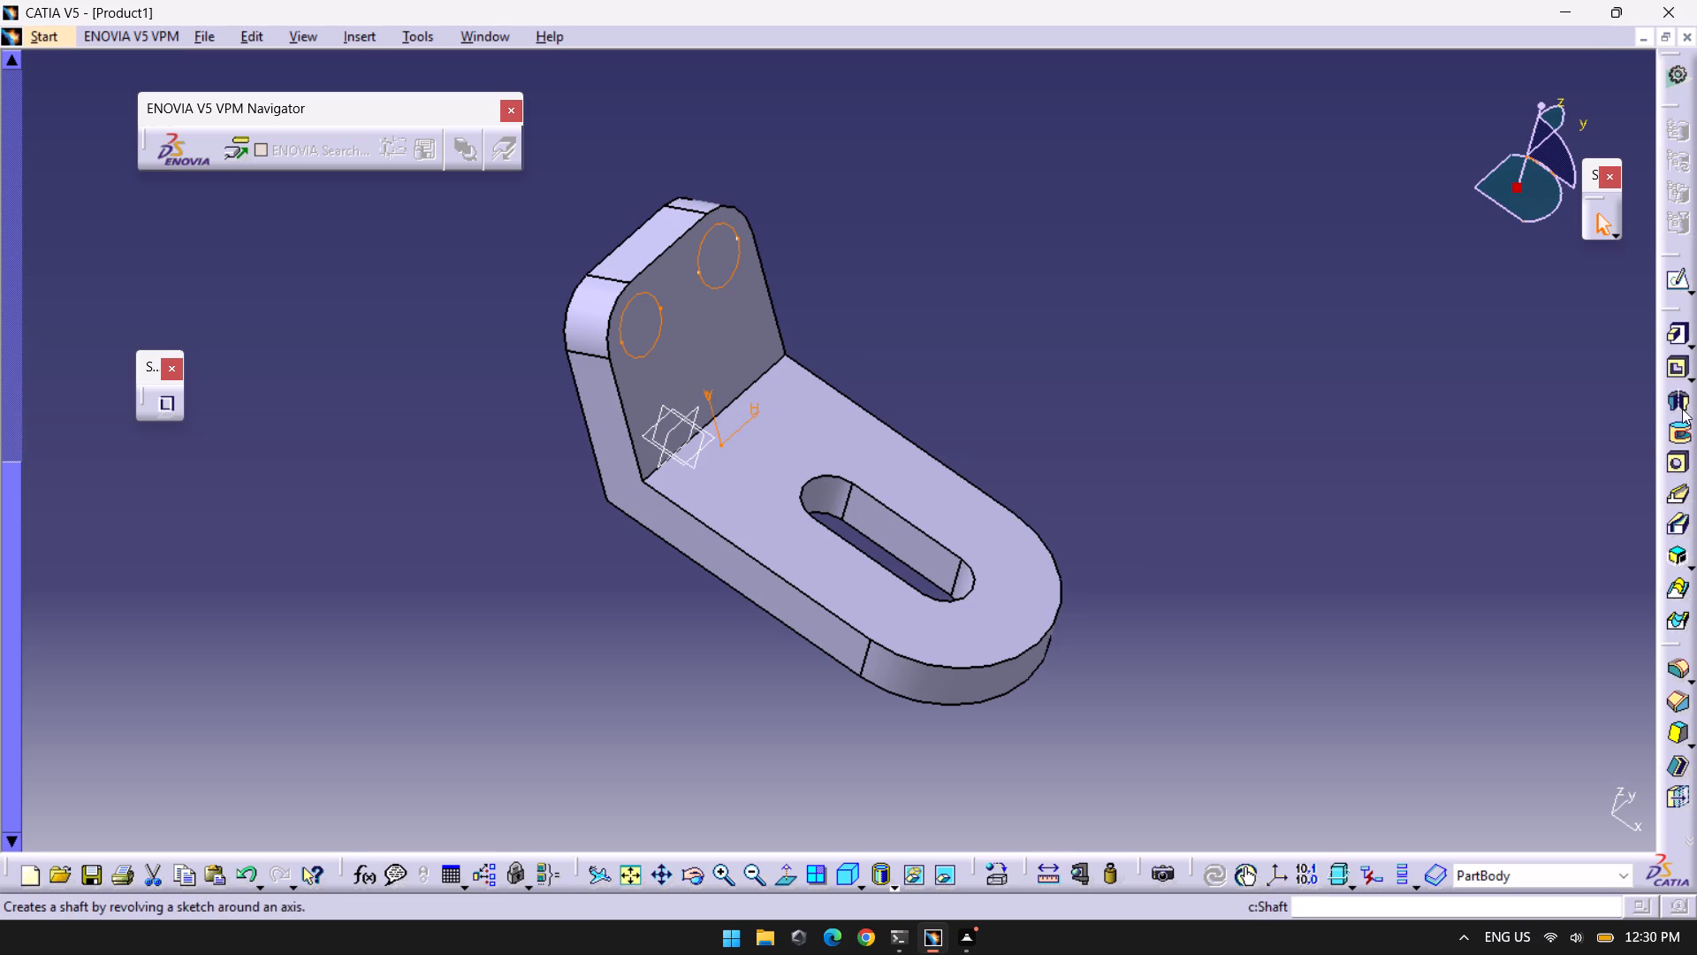
Pocket the two circles 3 mm deep into the slanted arm's inner face.
{"action": "left_click", "coordinate": [1679, 361]}
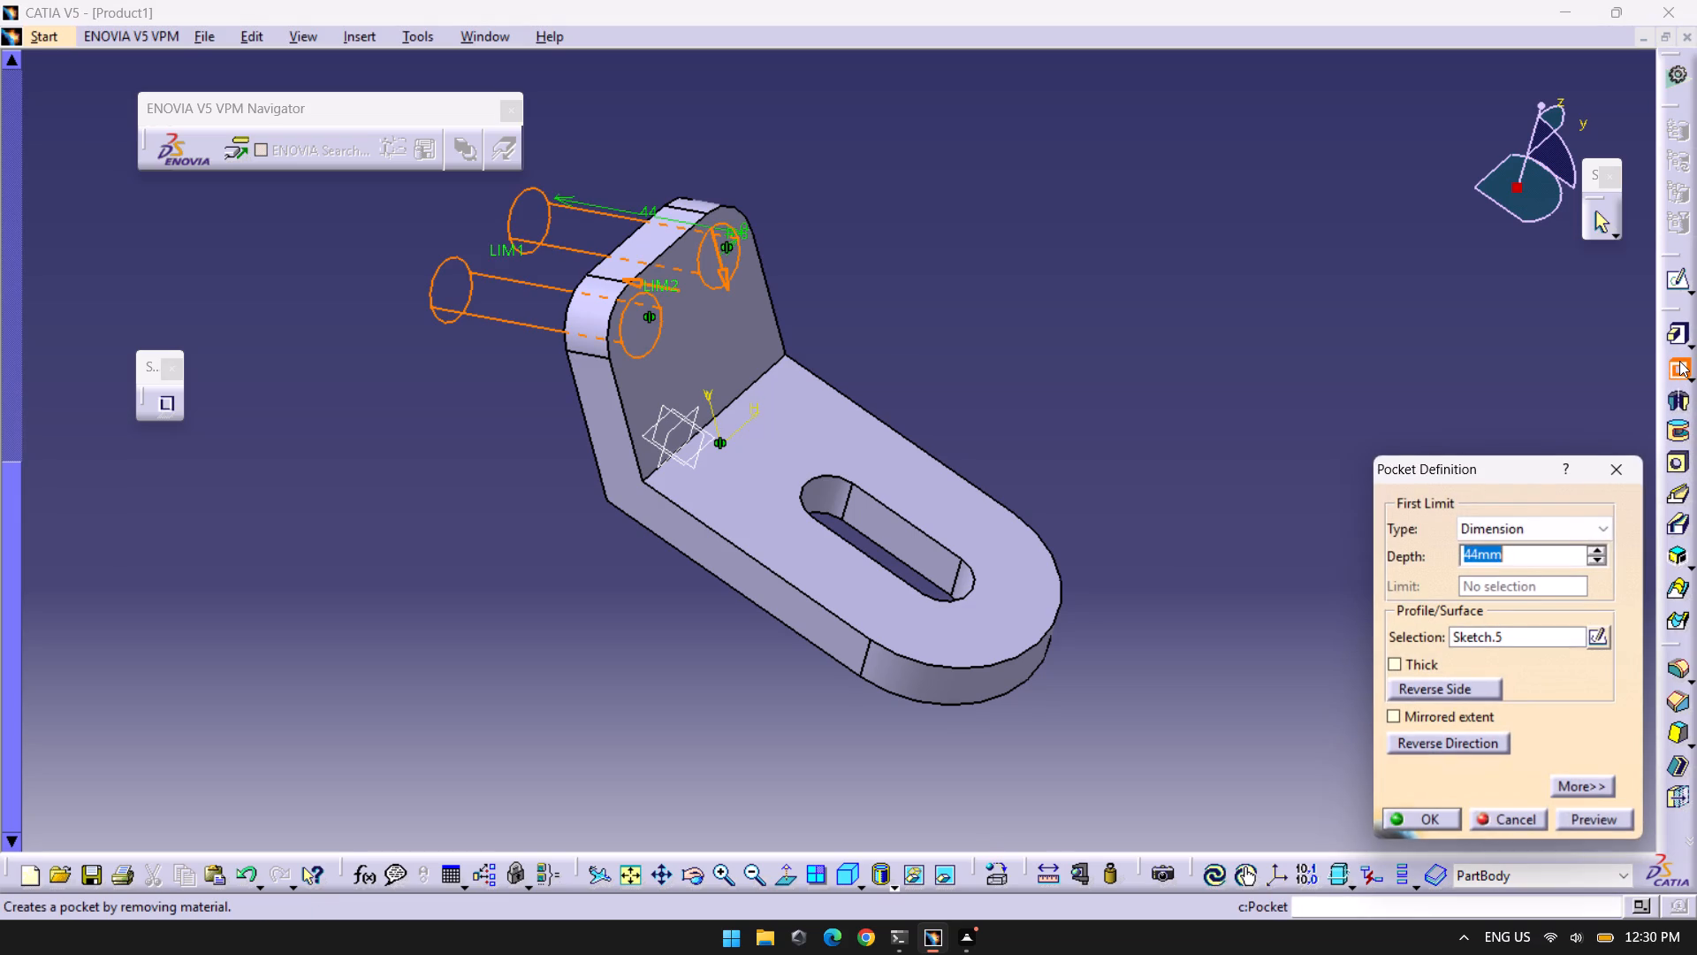
{"action": "key", "text": "3"}
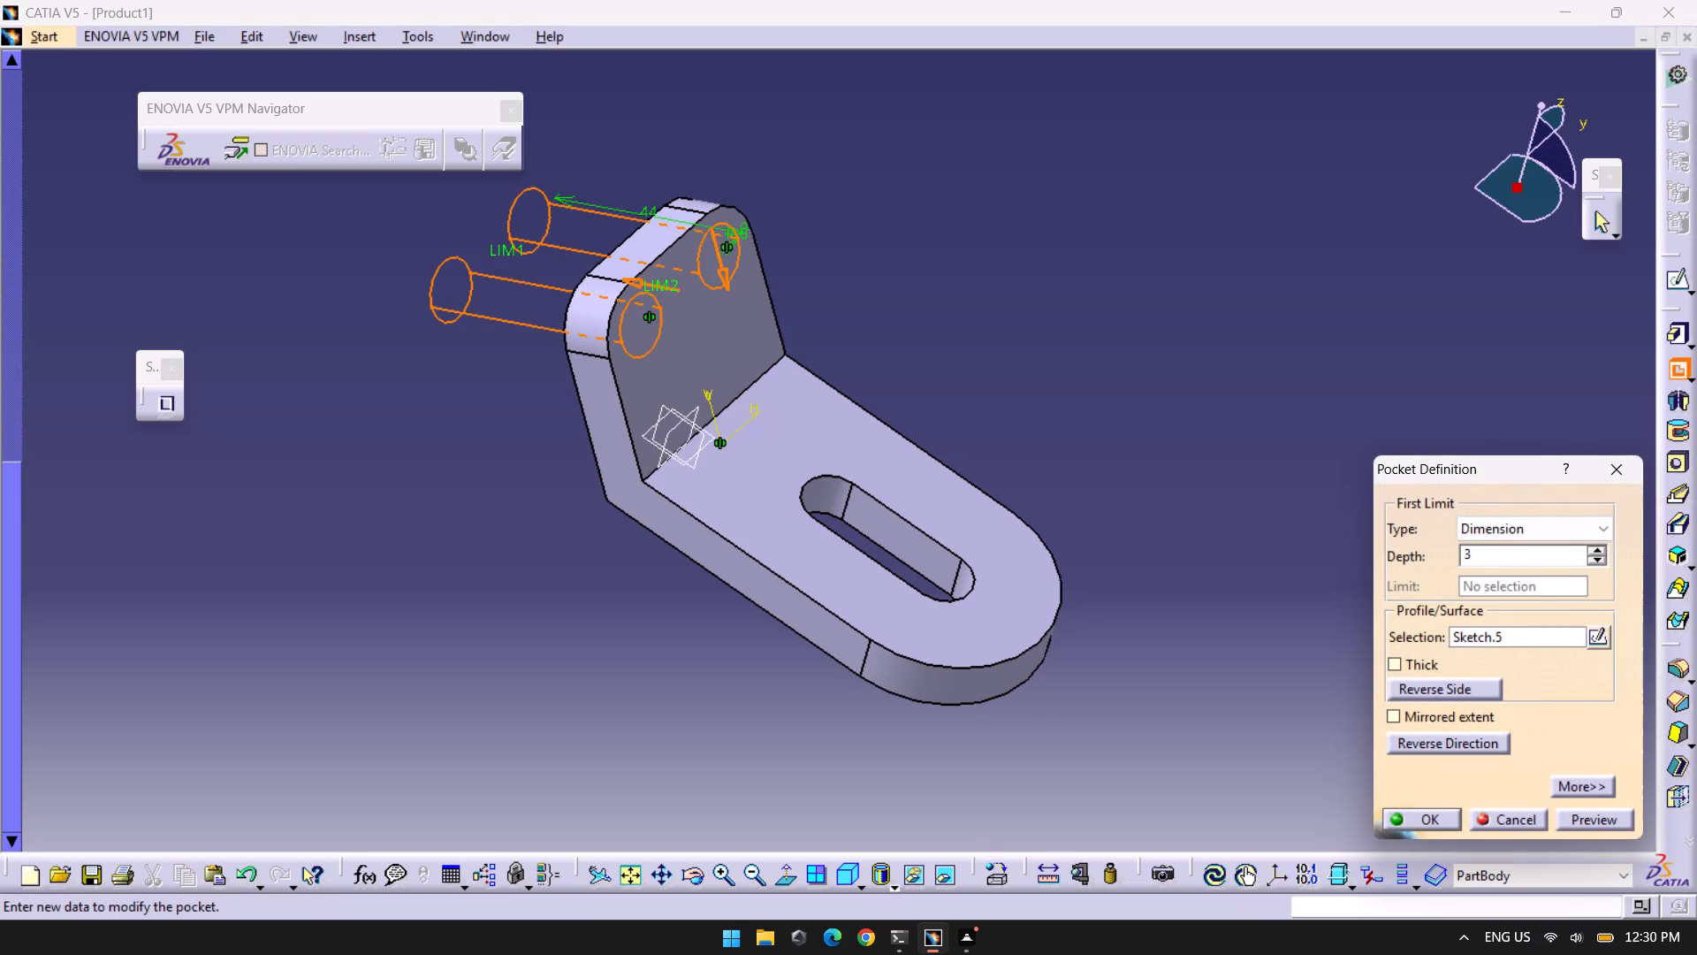
{"action": "key", "text": "Return"}
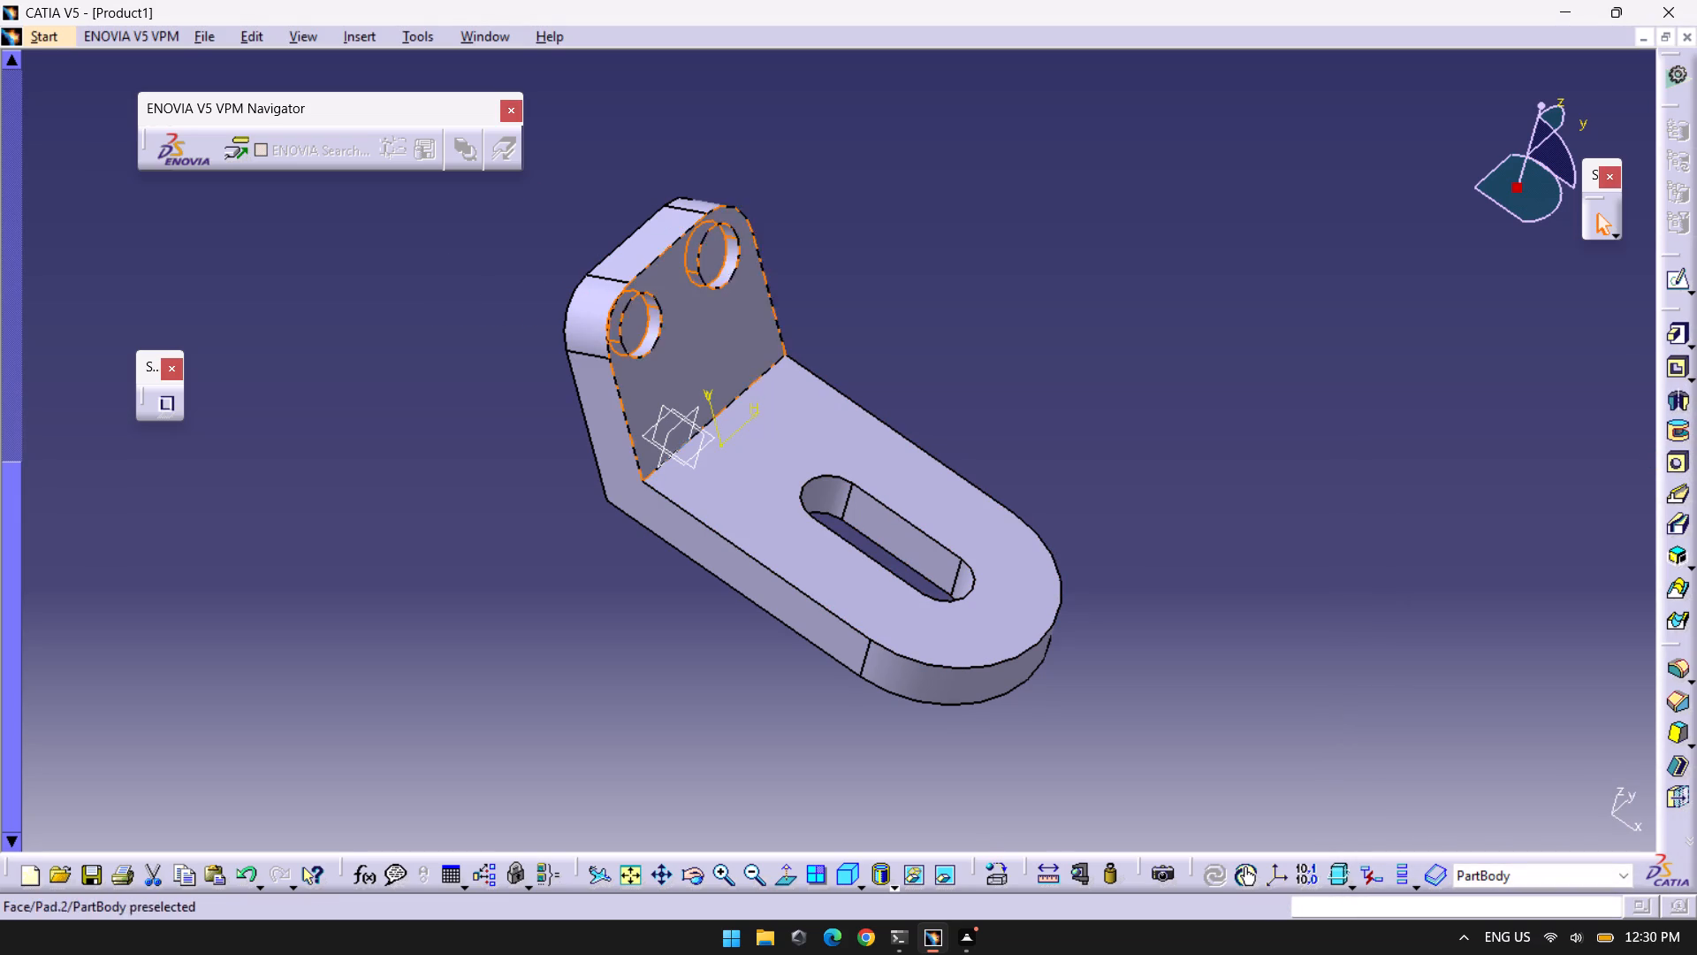
Start a sketch on the floor of the nearer circular recess and project the arm's straight top edge onto it.
{"action": "left_click", "coordinate": [635, 324]}
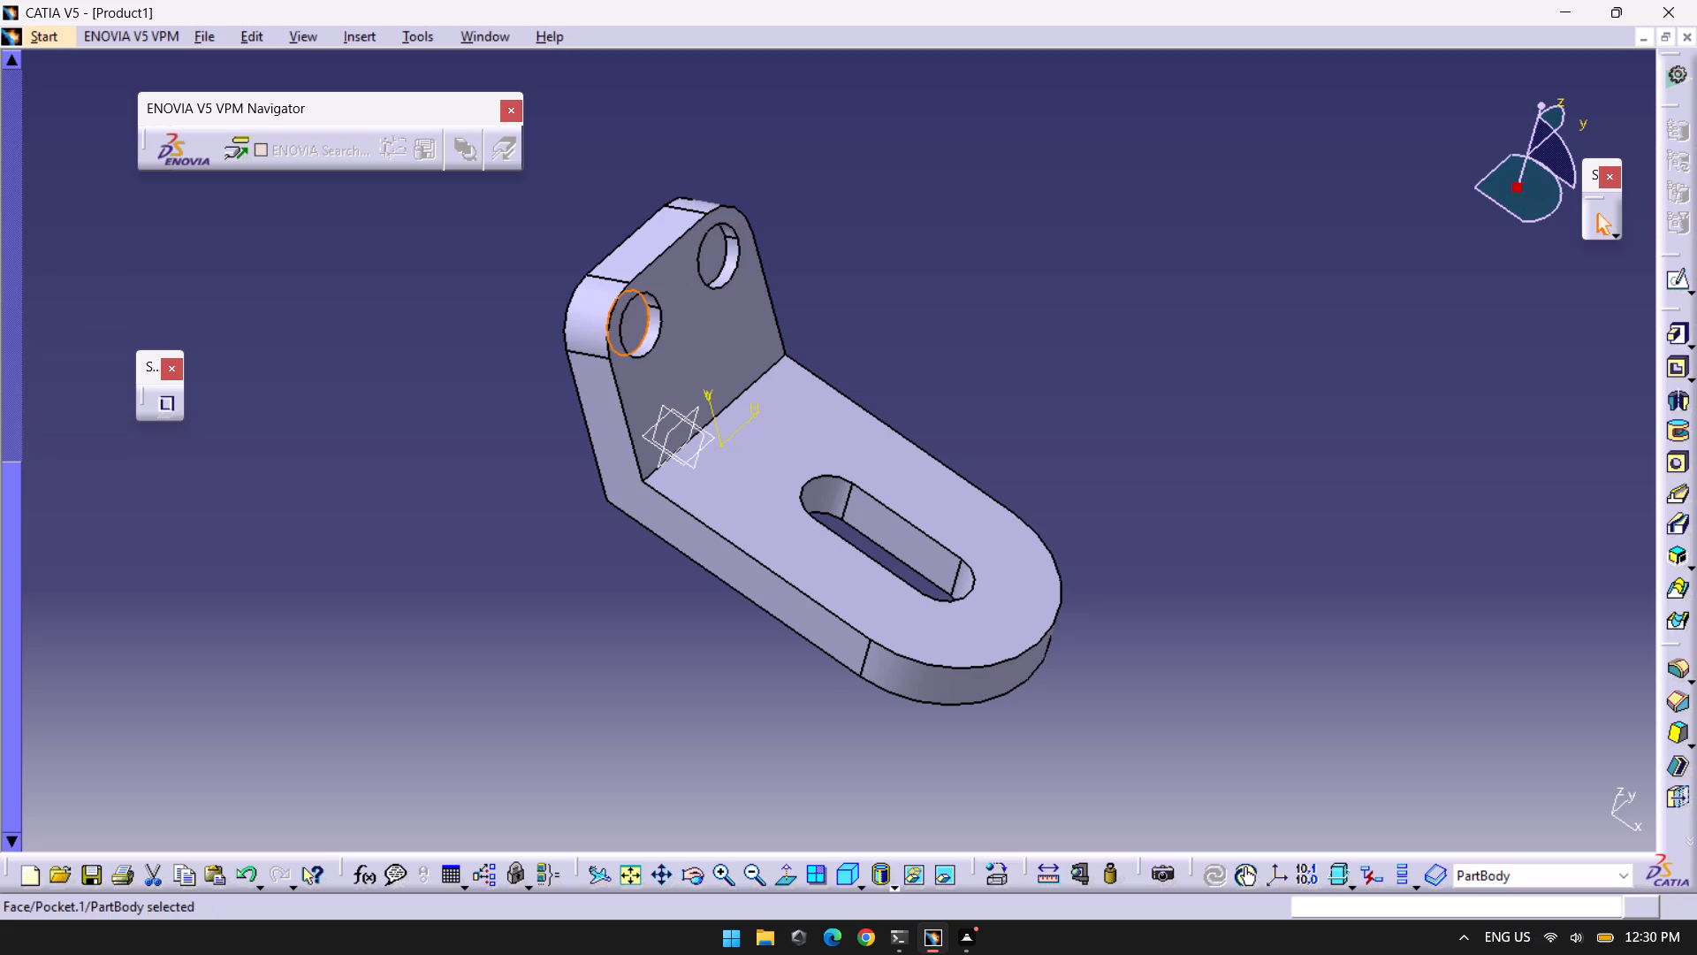
{"action": "left_click", "coordinate": [1664, 284]}
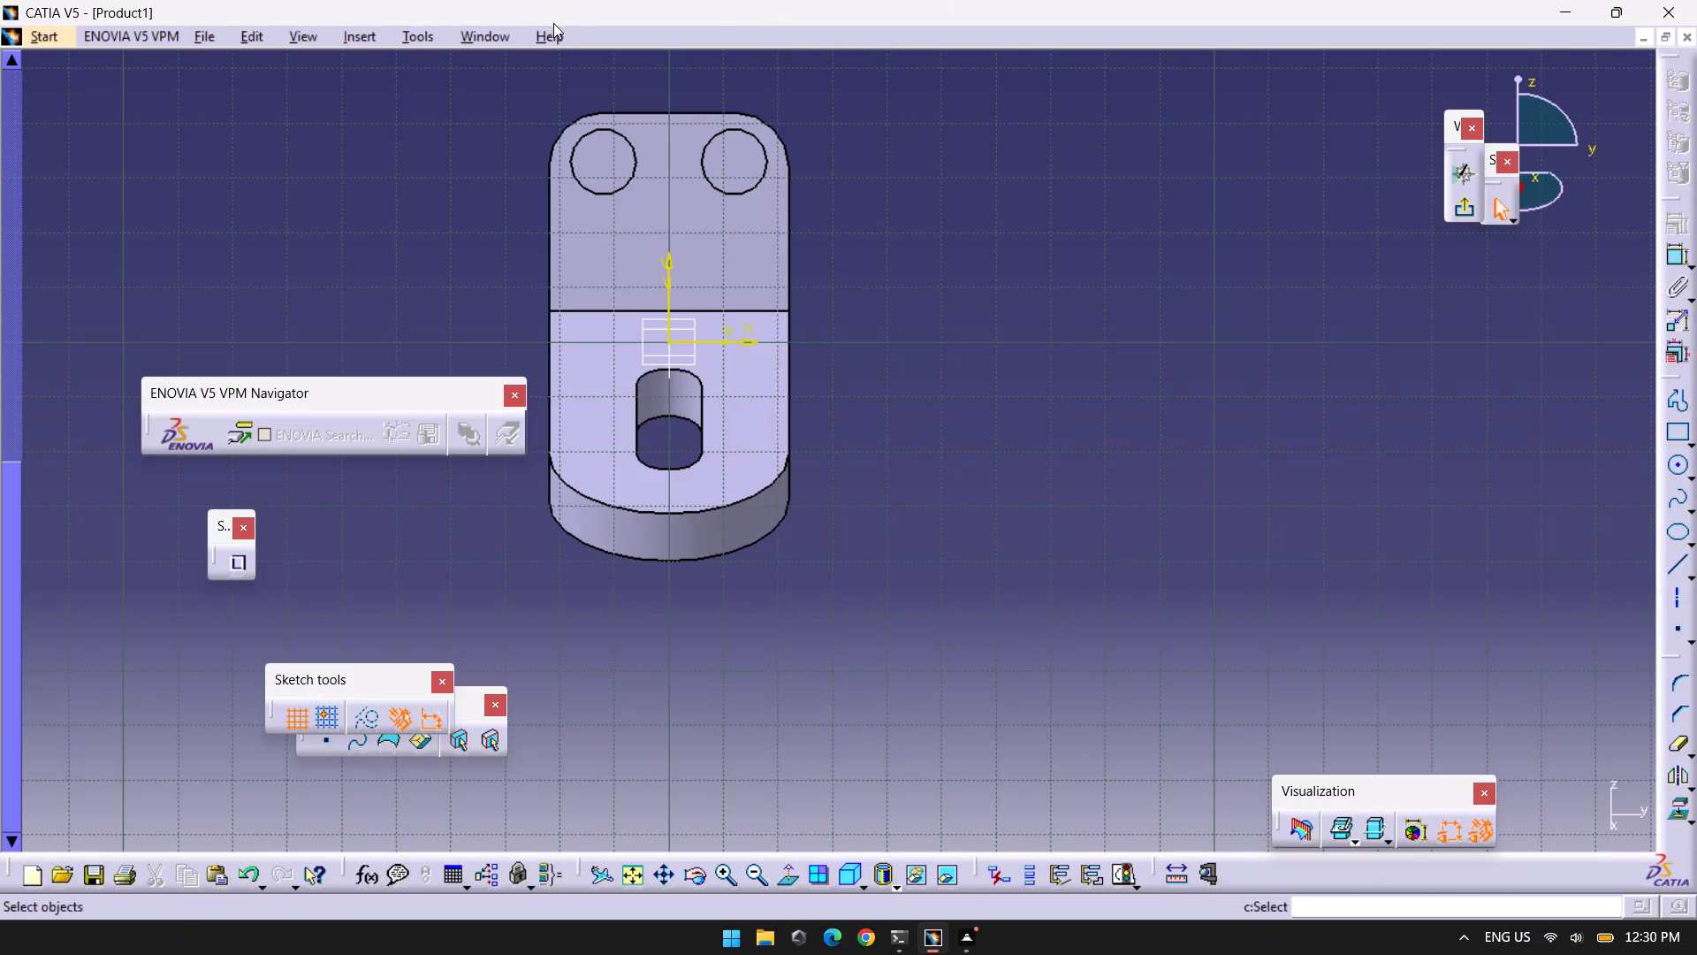
{"action": "left_click", "coordinate": [678, 116]}
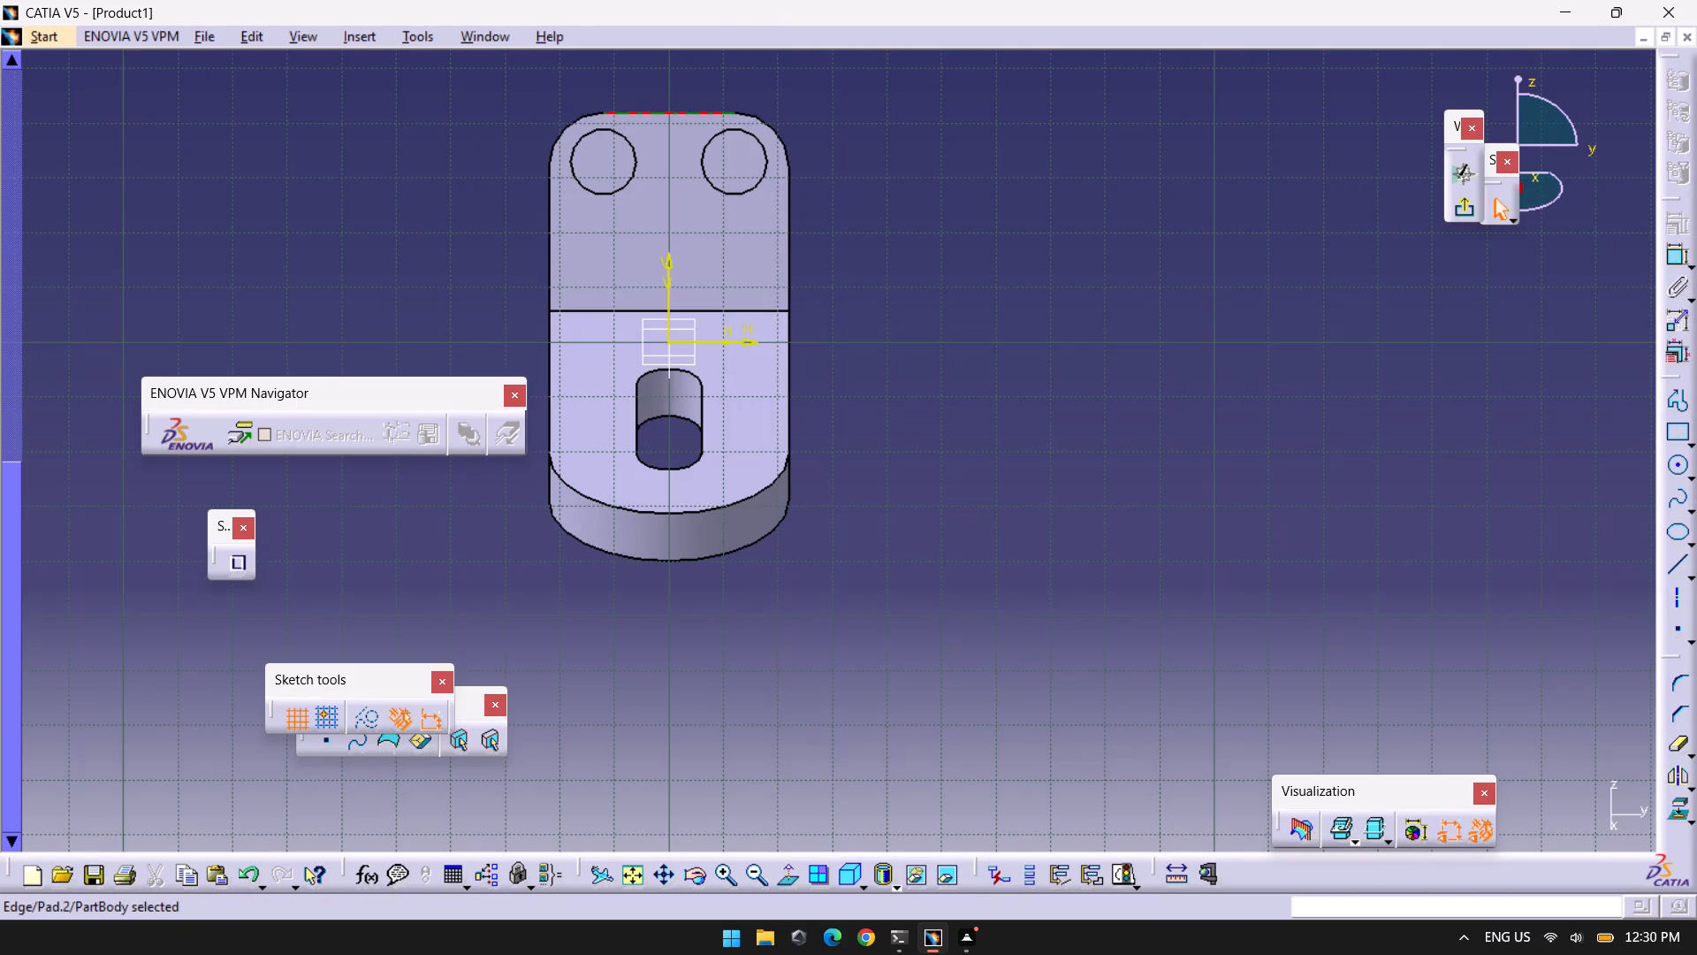
{"action": "left_click", "coordinate": [1678, 811]}
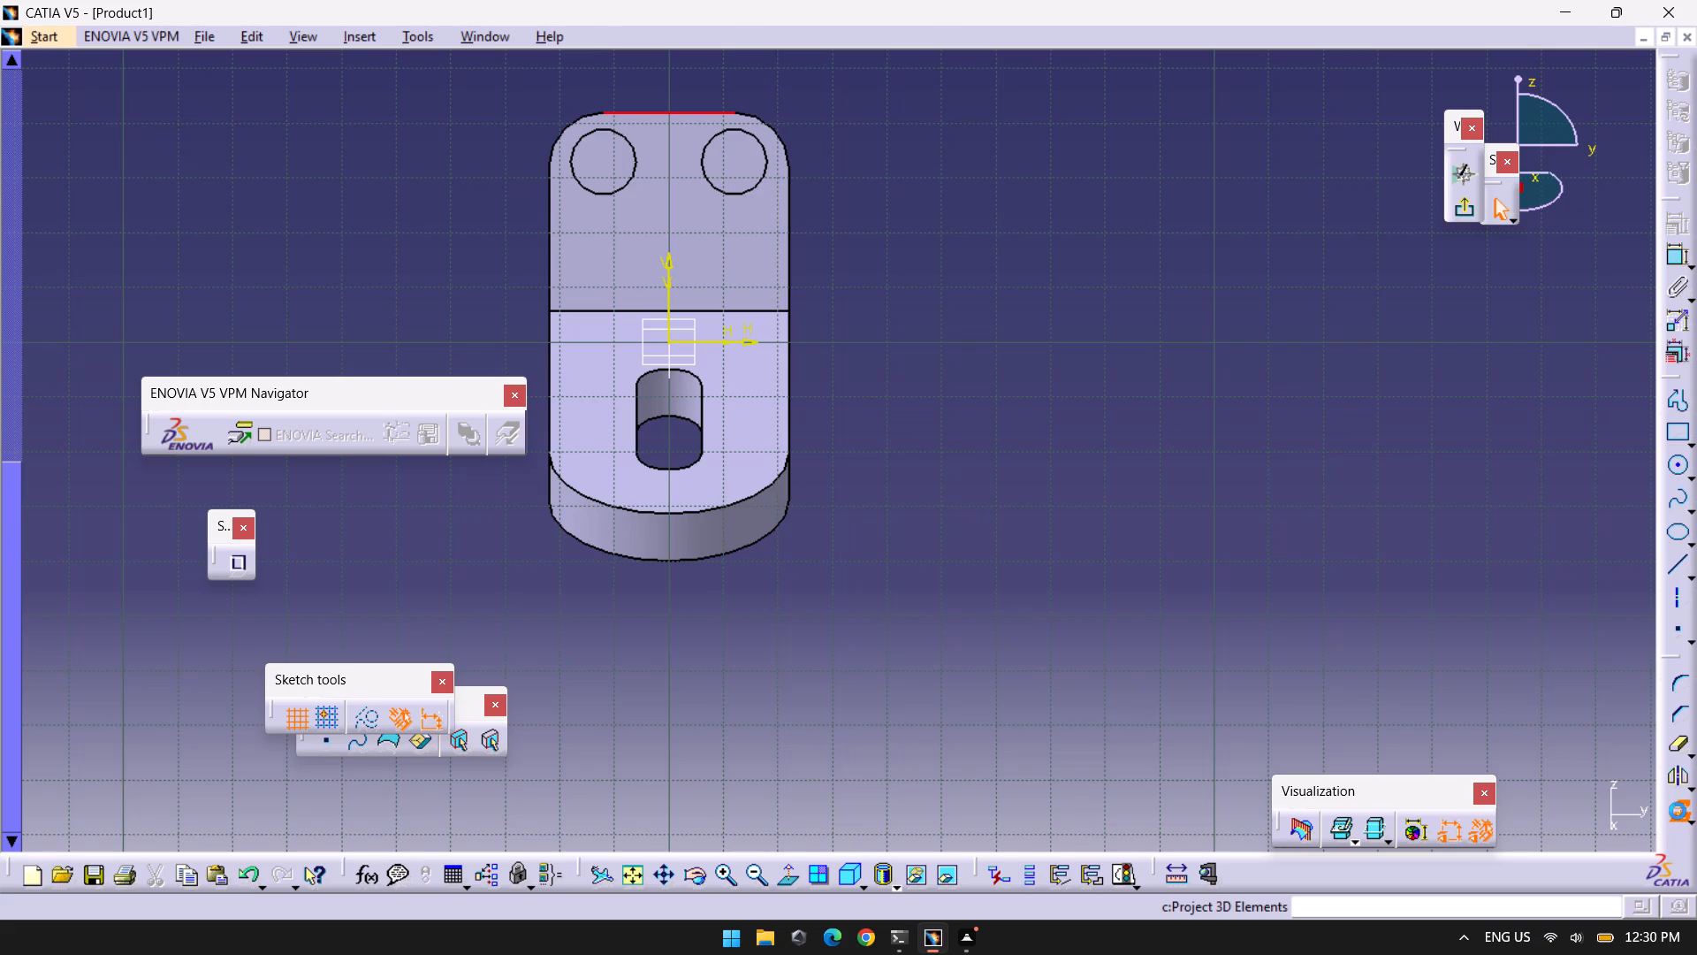
{"action": "left_click", "coordinate": [810, 157]}
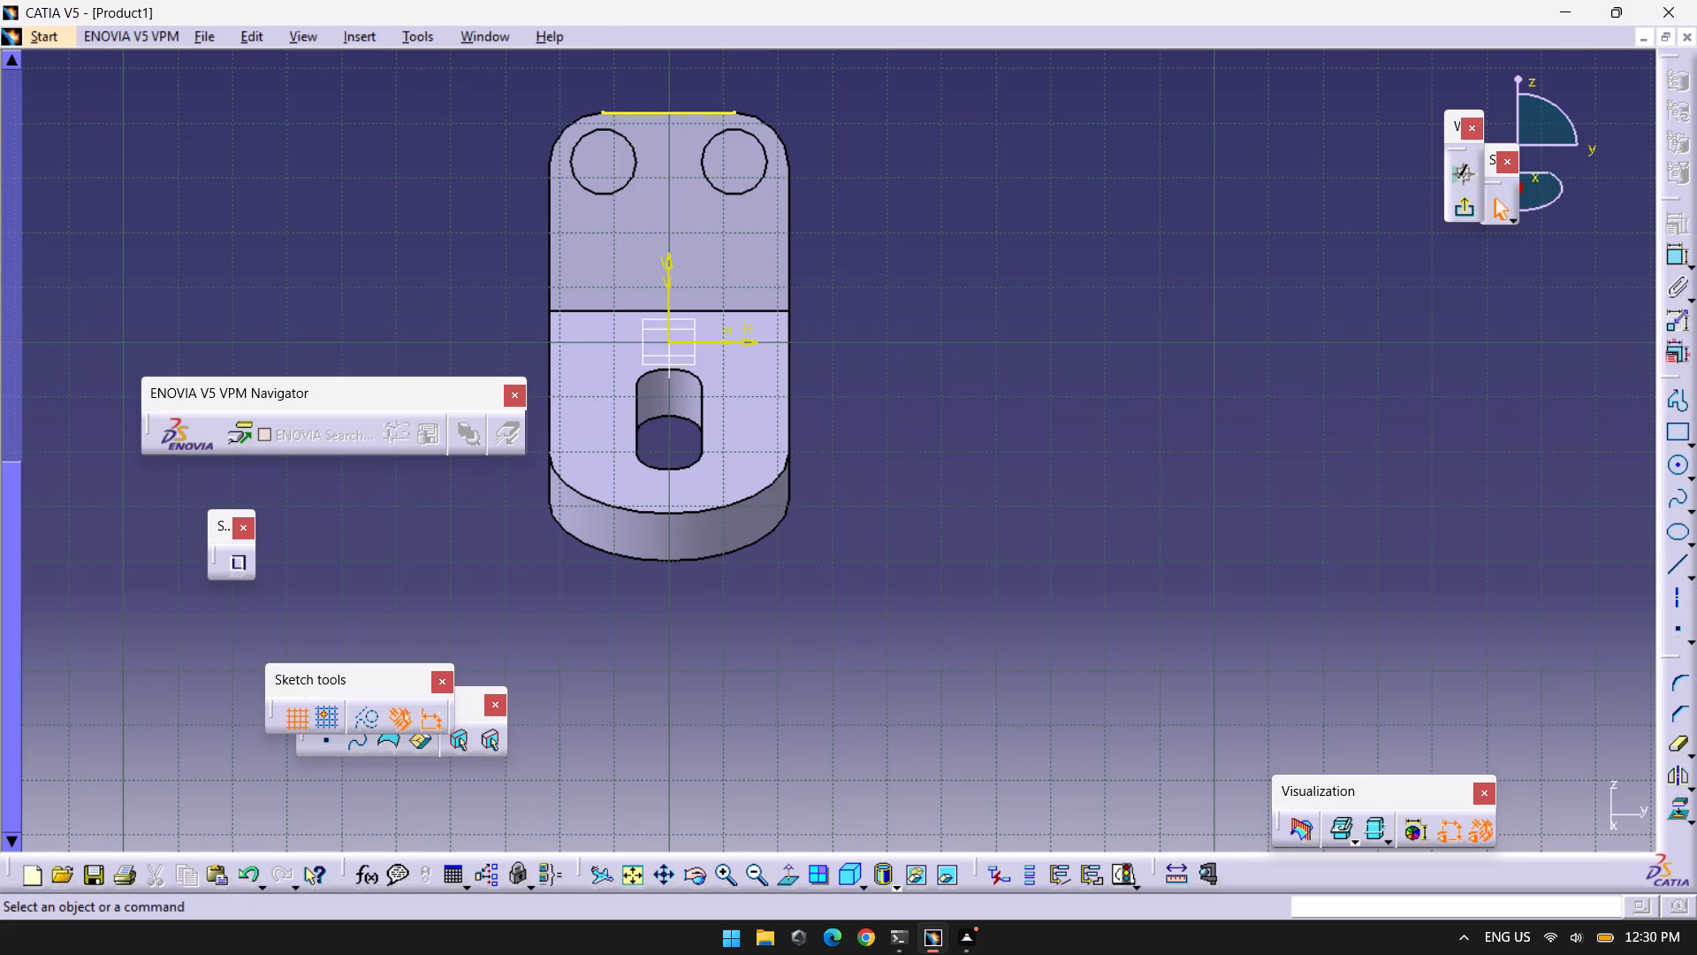
Draw a 10 mm vertical line downward from the projected edge's endpoint at H 12 mm, V 42 mm.
{"action": "left_click", "coordinate": [1689, 565]}
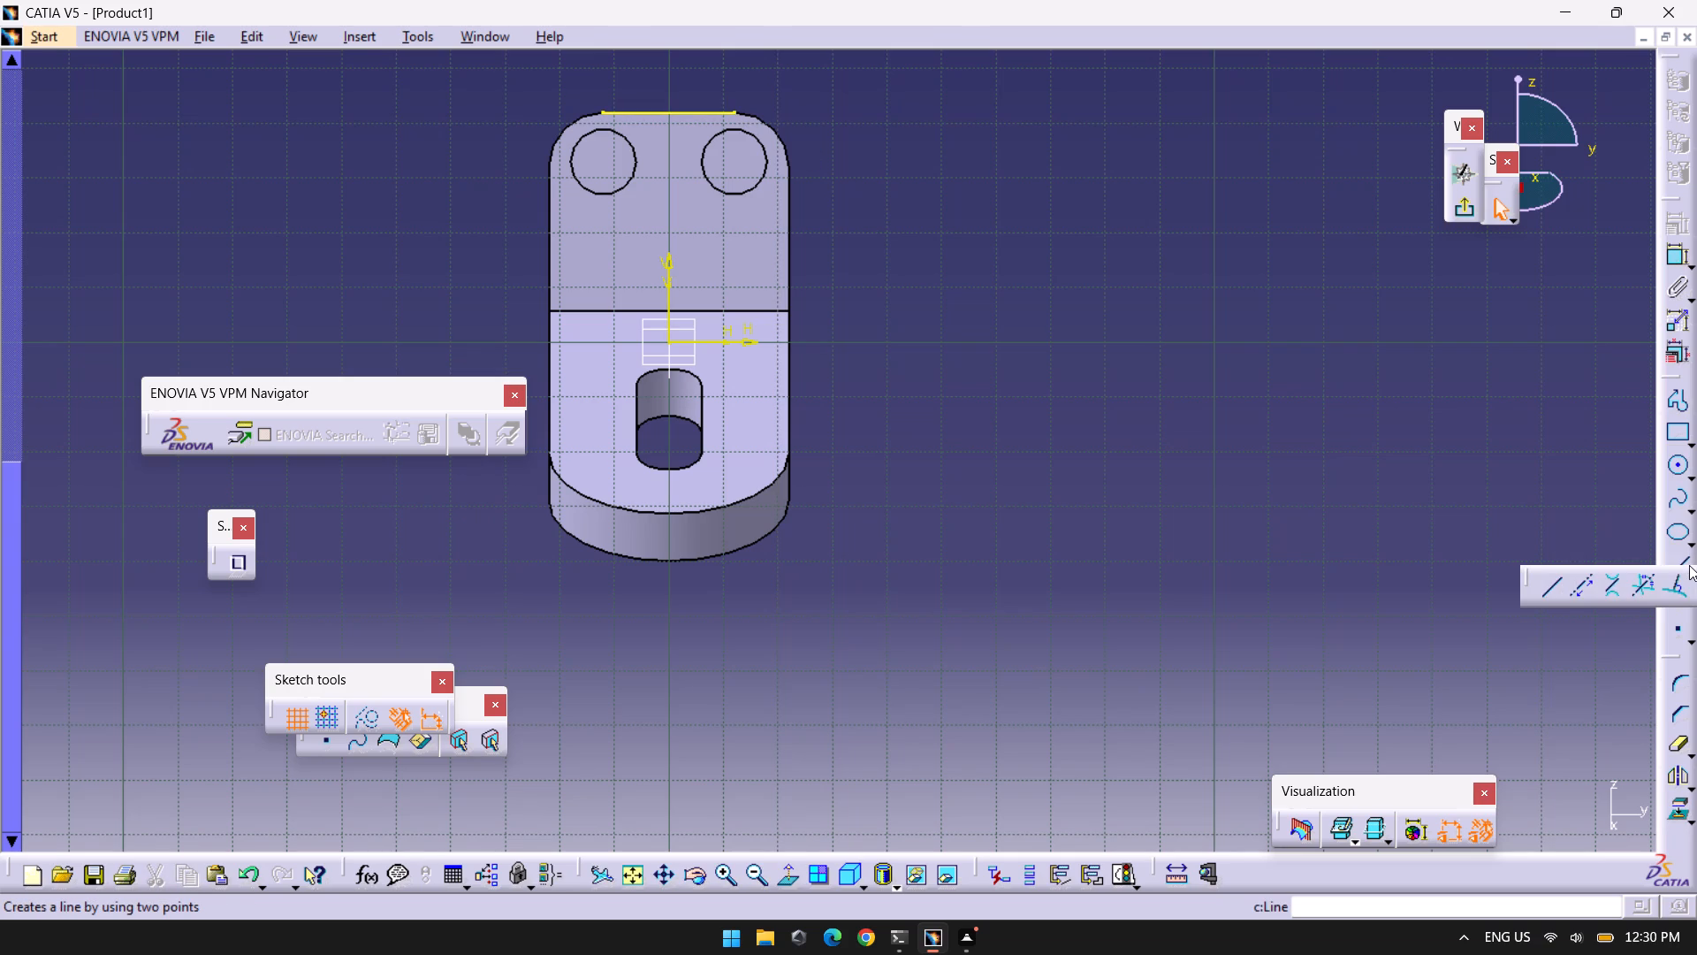
{"action": "left_click", "coordinate": [1551, 583]}
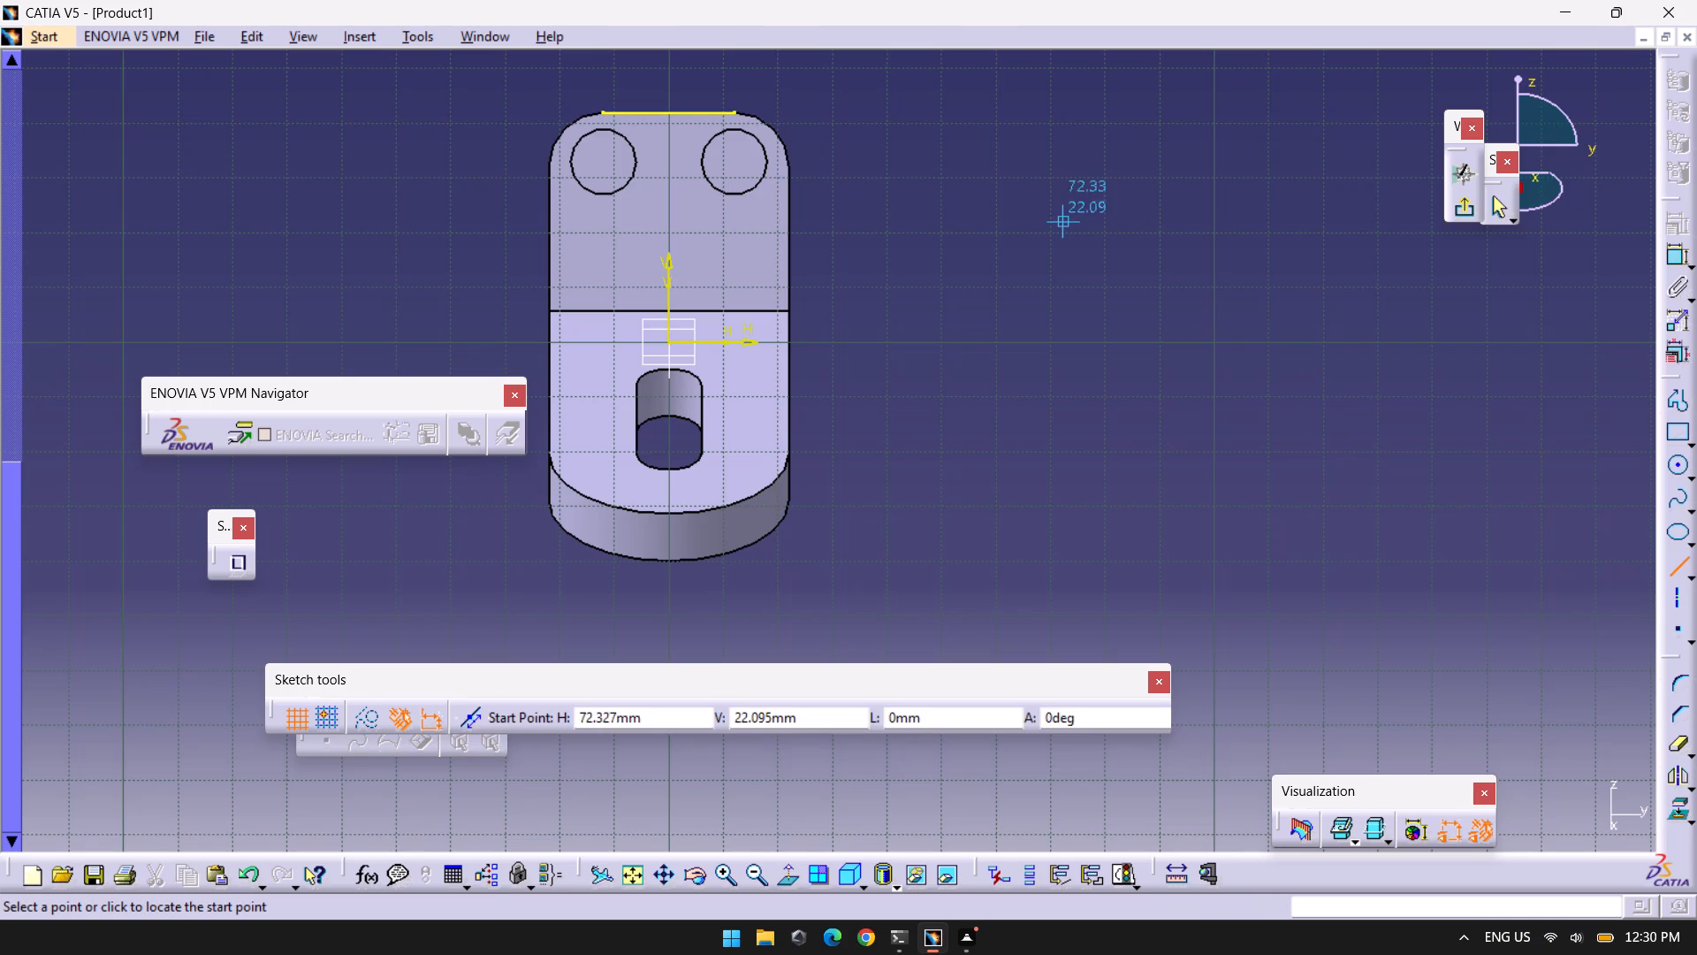
{"action": "left_click", "coordinate": [734, 111]}
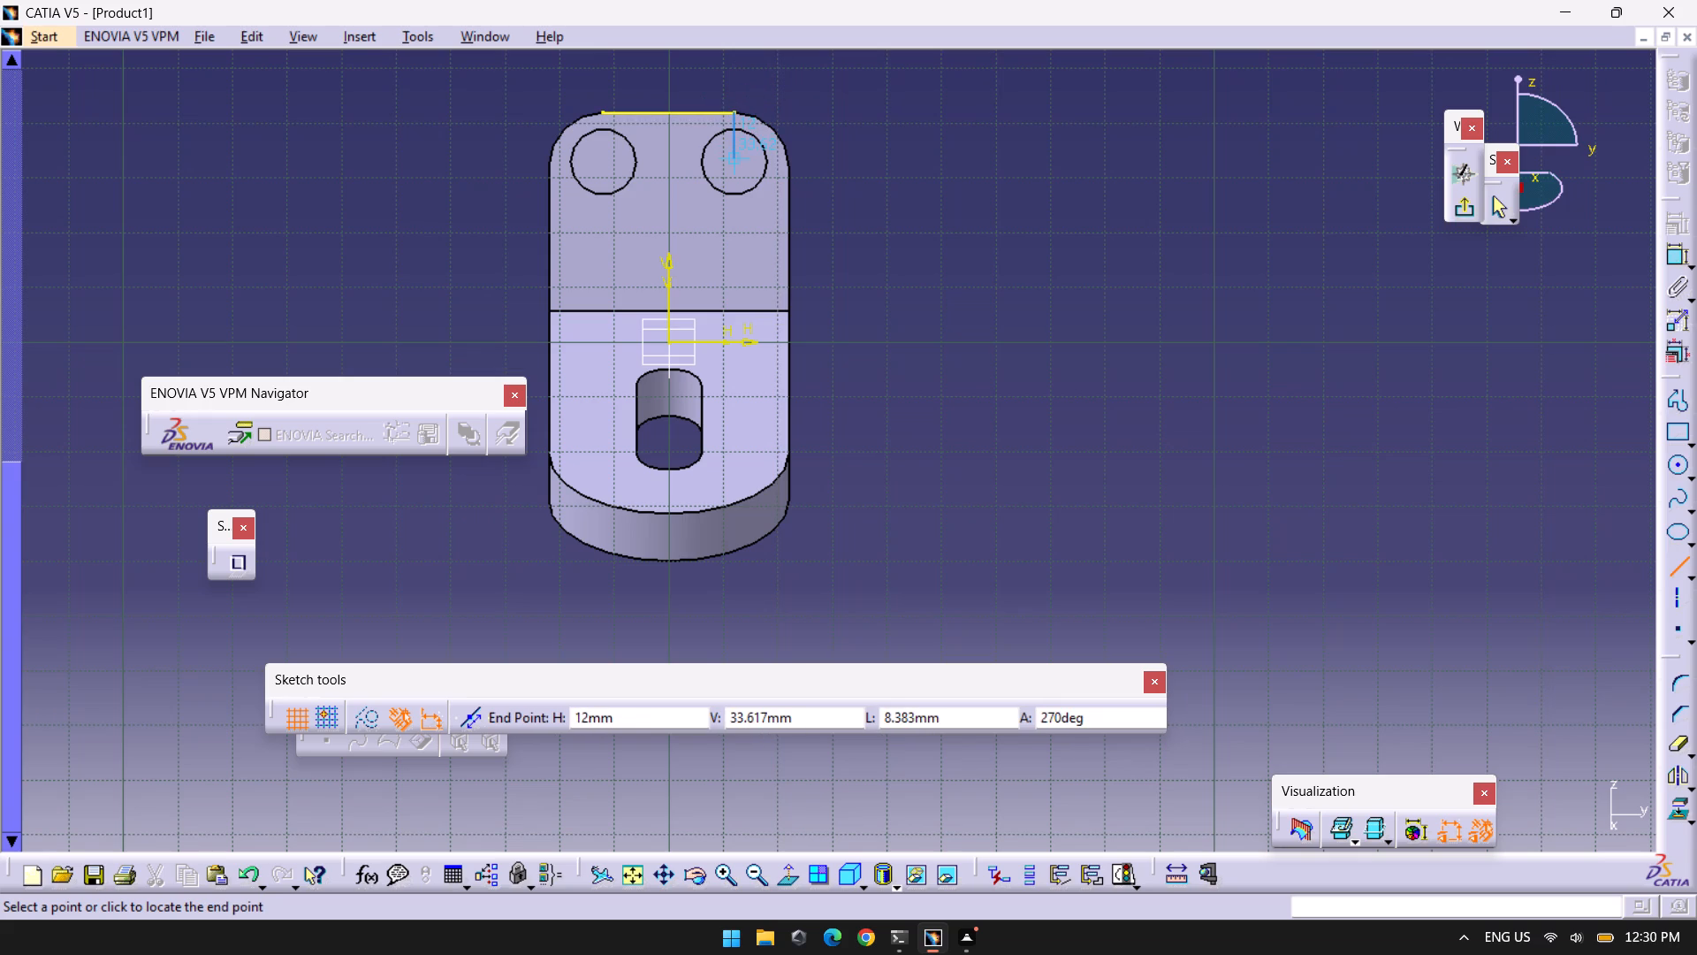
{"action": "key", "text": "Tab"}
{"action": "key", "text": "Tab"}
{"action": "key", "text": "Tab"}
{"action": "type", "text": "10"}
{"action": "key", "text": "Return"}
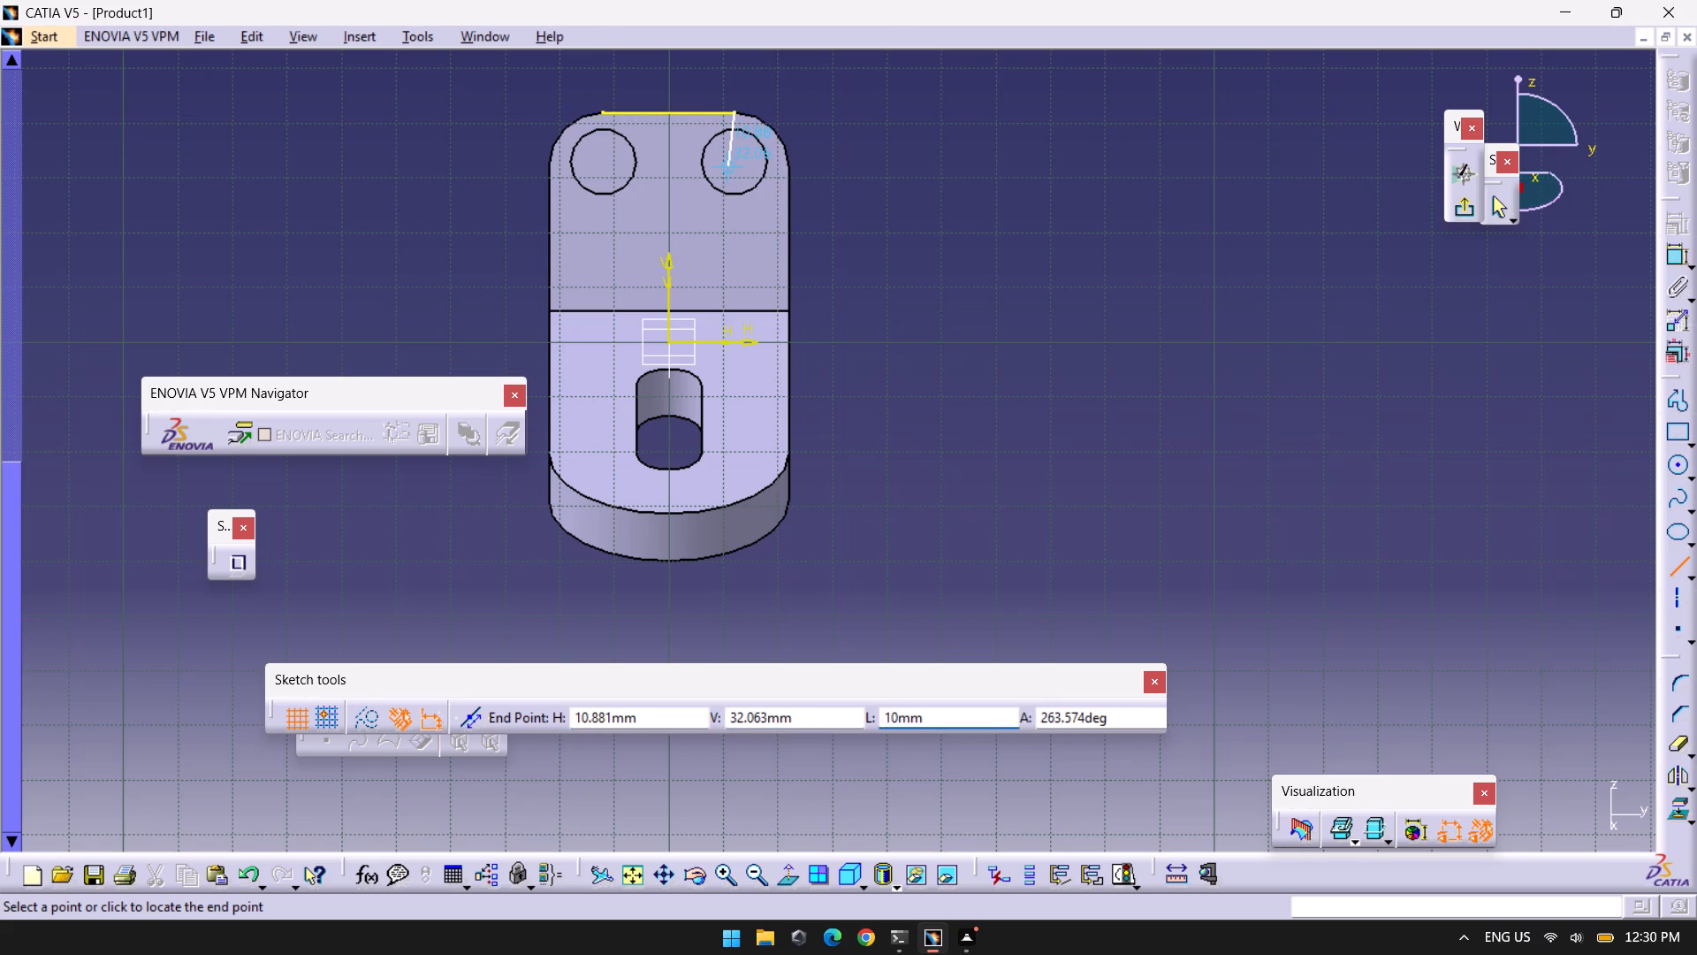
{"action": "left_click", "coordinate": [738, 168]}
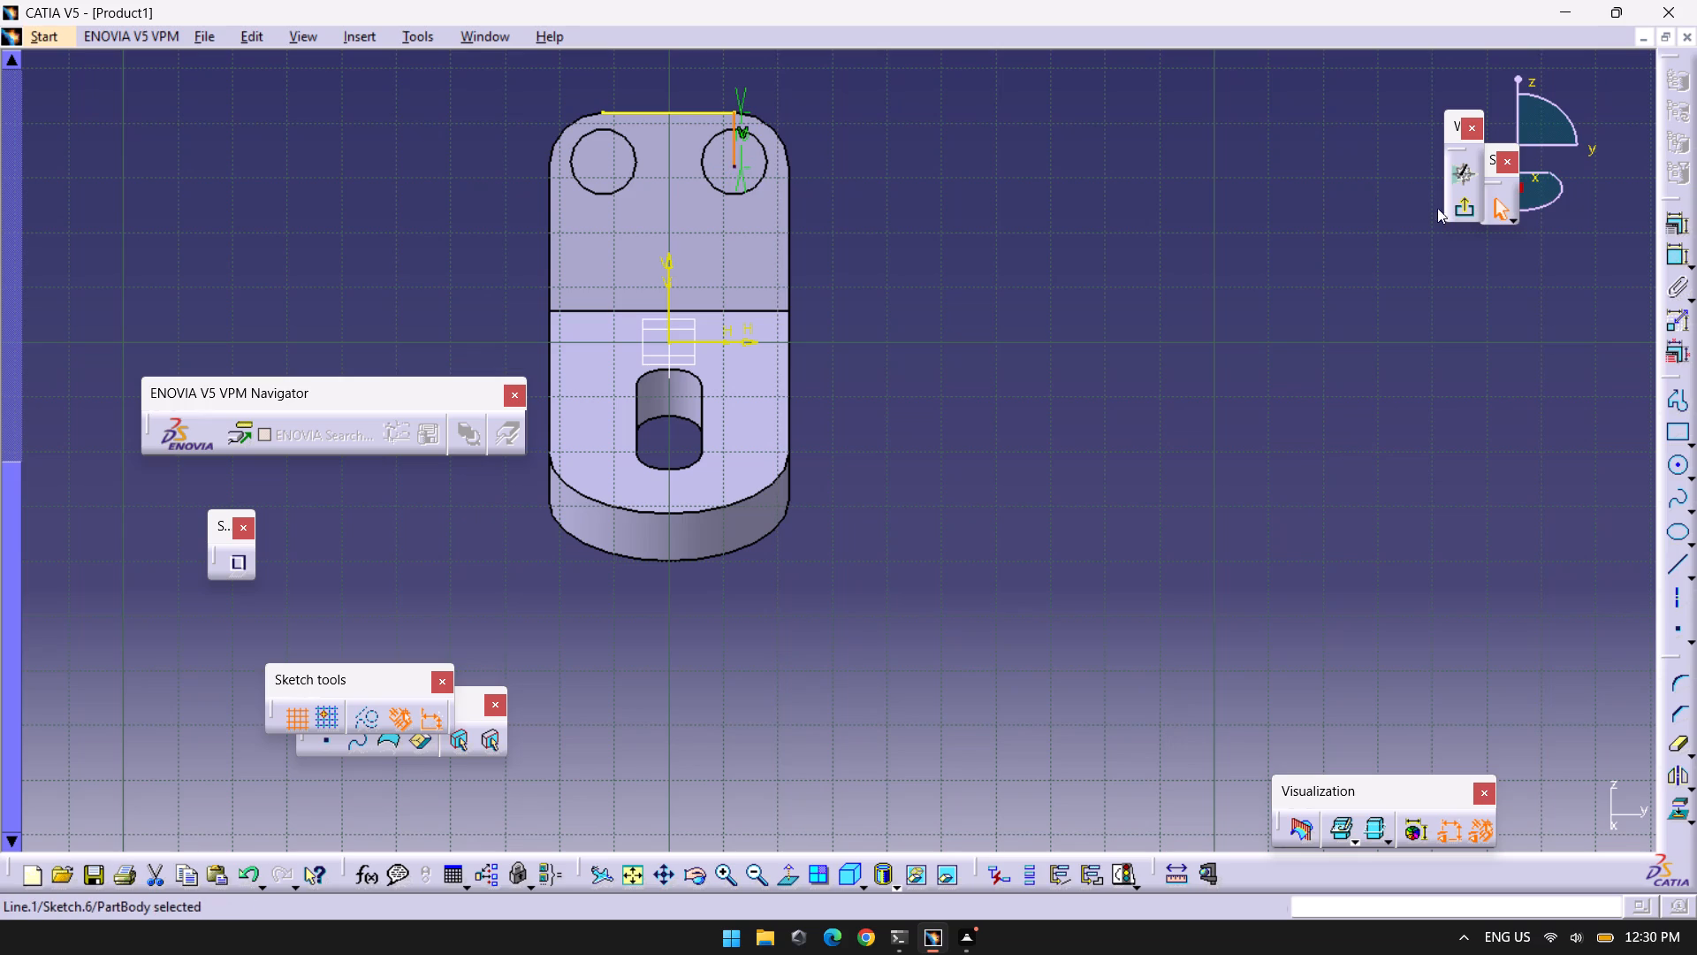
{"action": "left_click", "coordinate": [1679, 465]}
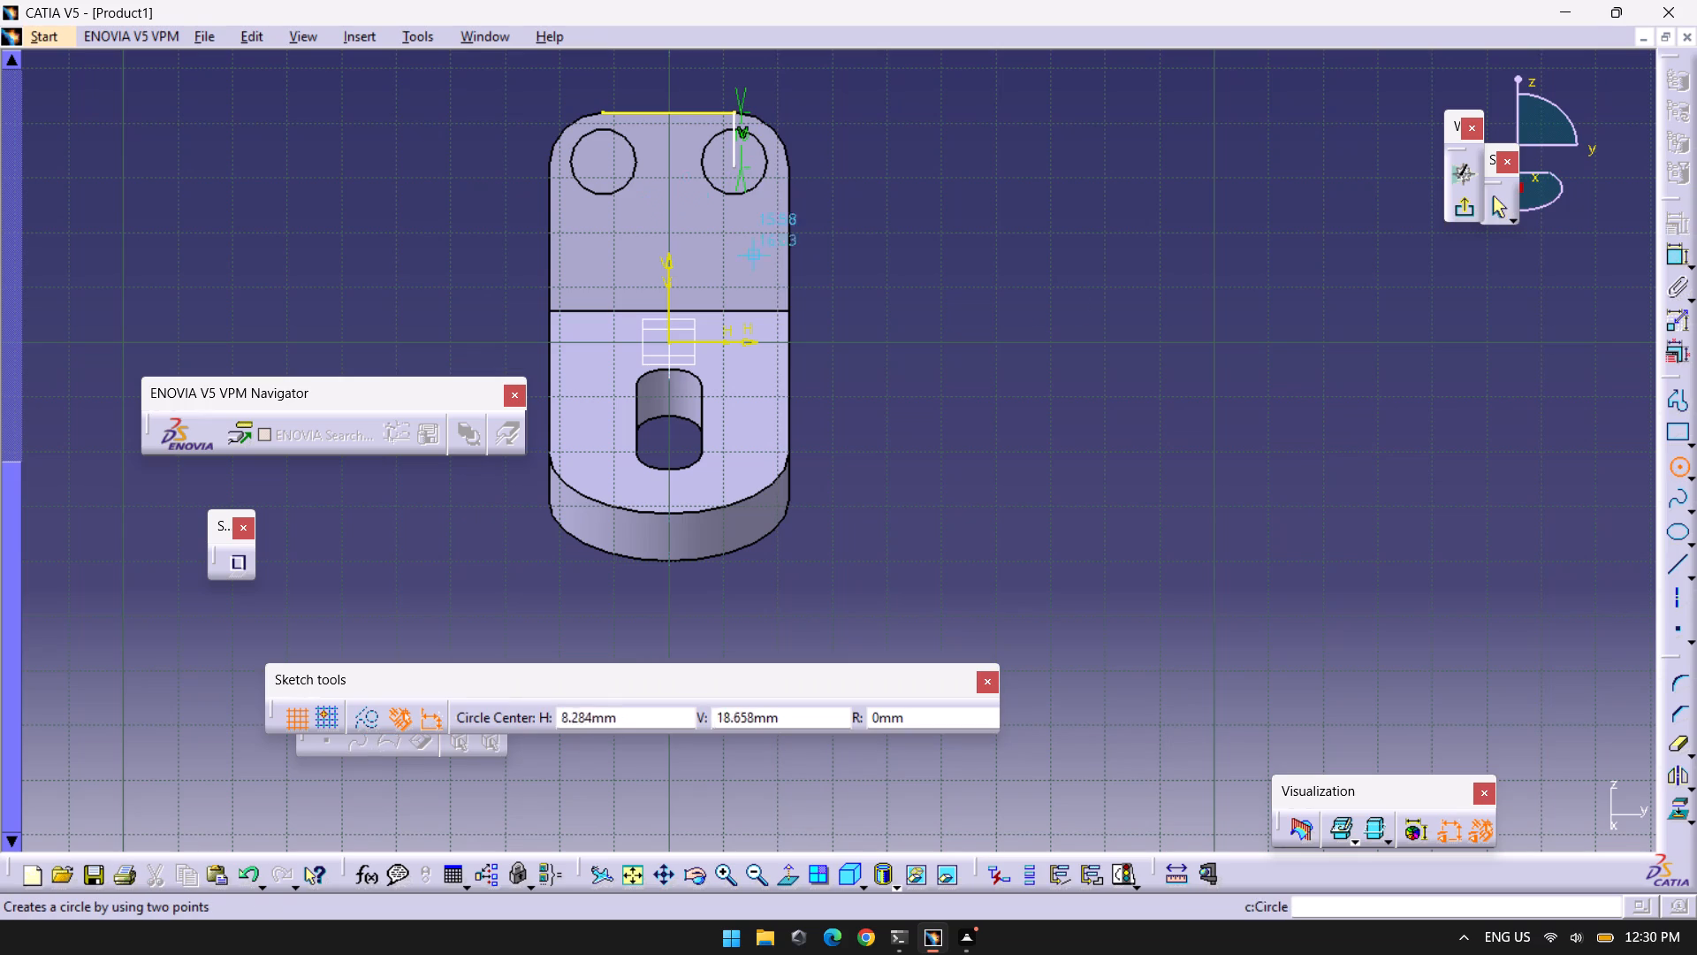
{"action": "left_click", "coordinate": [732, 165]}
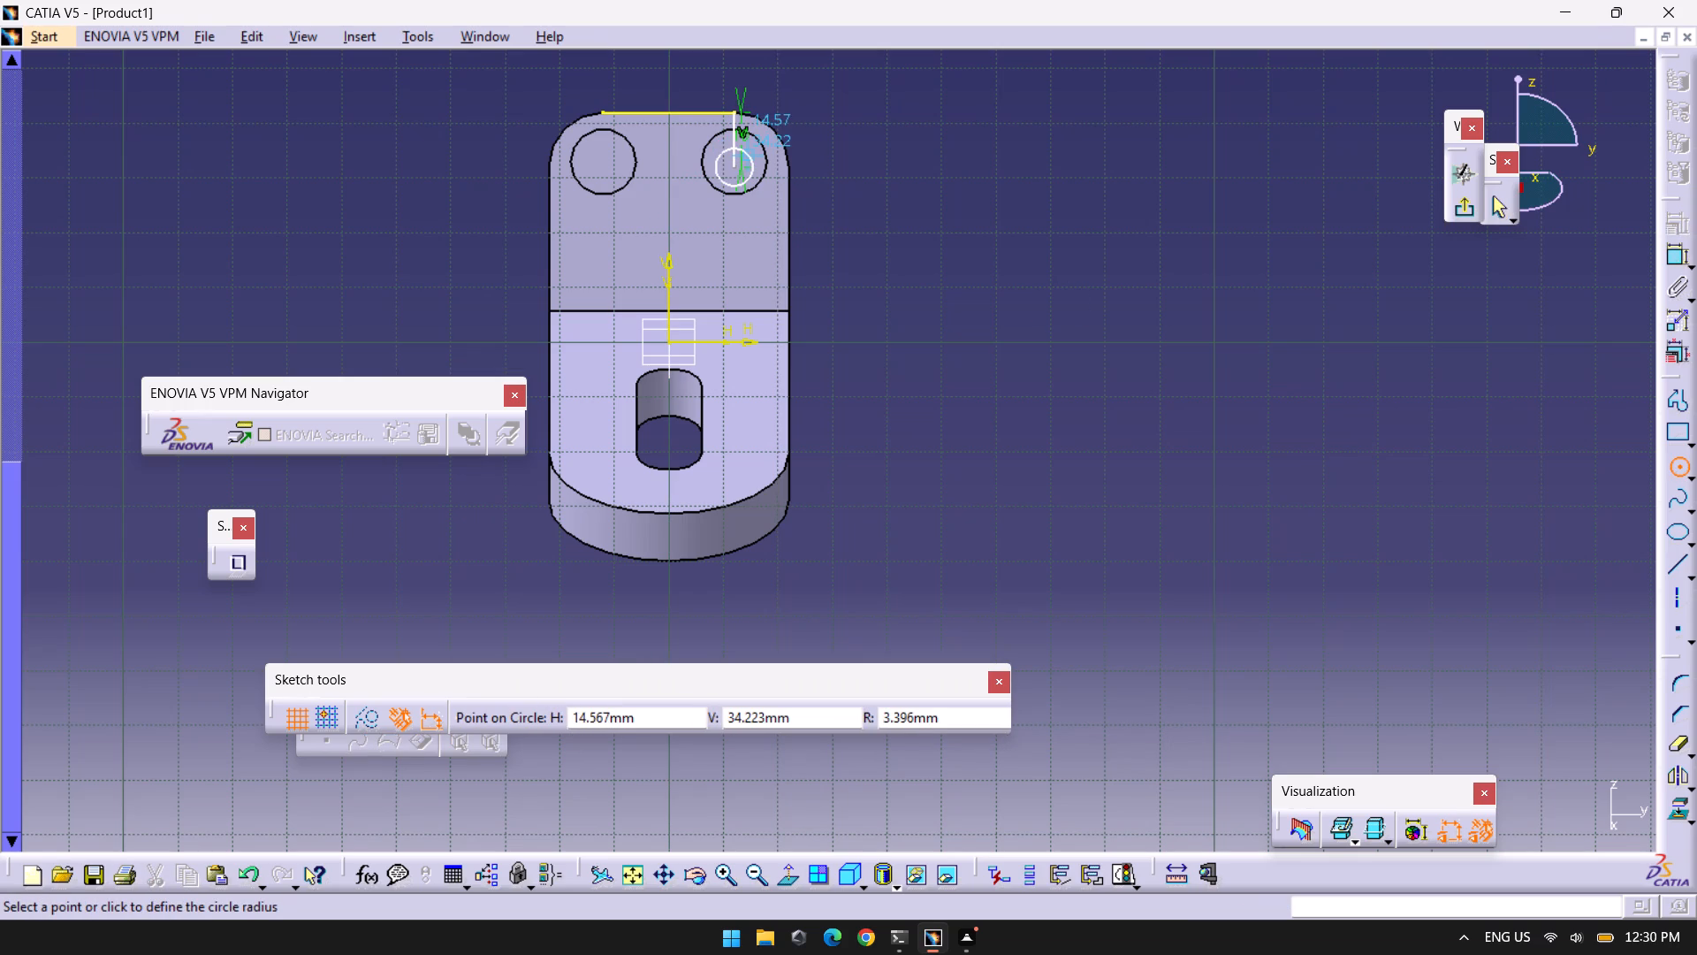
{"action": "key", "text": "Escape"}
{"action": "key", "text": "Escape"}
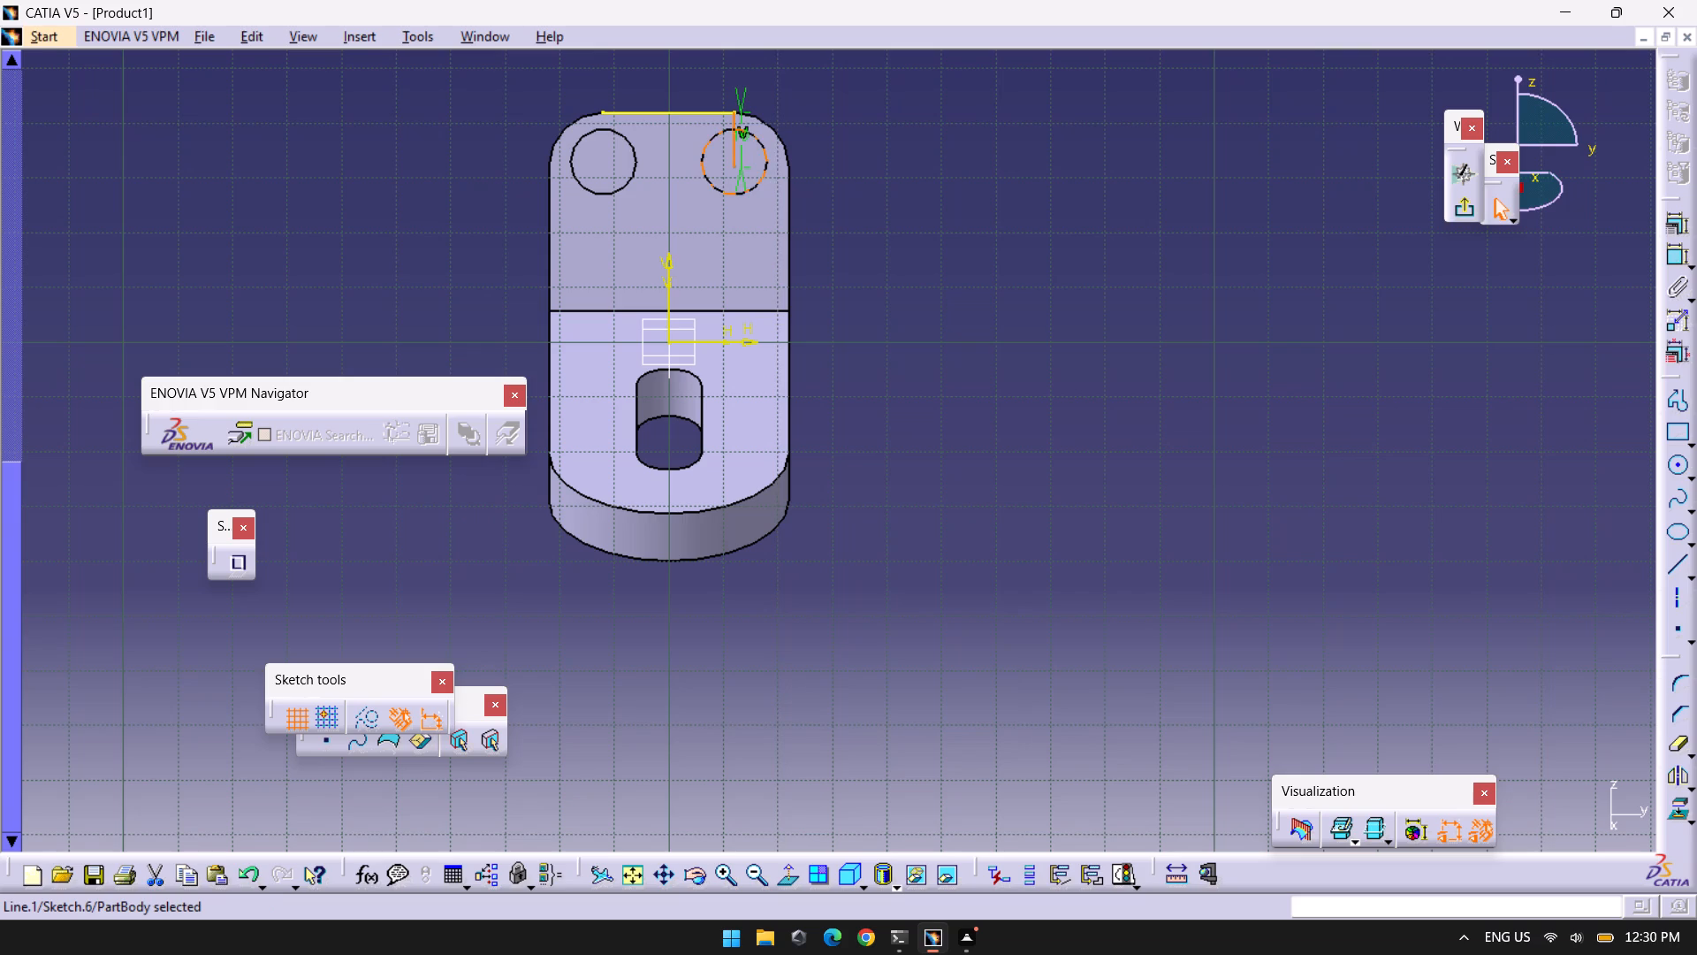
Undo the sketch work in the circular recess and the 3 mm pocket, going back to the bare two-circle sketch.
{"action": "key", "text": "ctrl+z"}
{"action": "key", "text": "ctrl+z"}
{"action": "key", "text": "ctrl+z"}
{"action": "key", "text": "ctrl+z"}
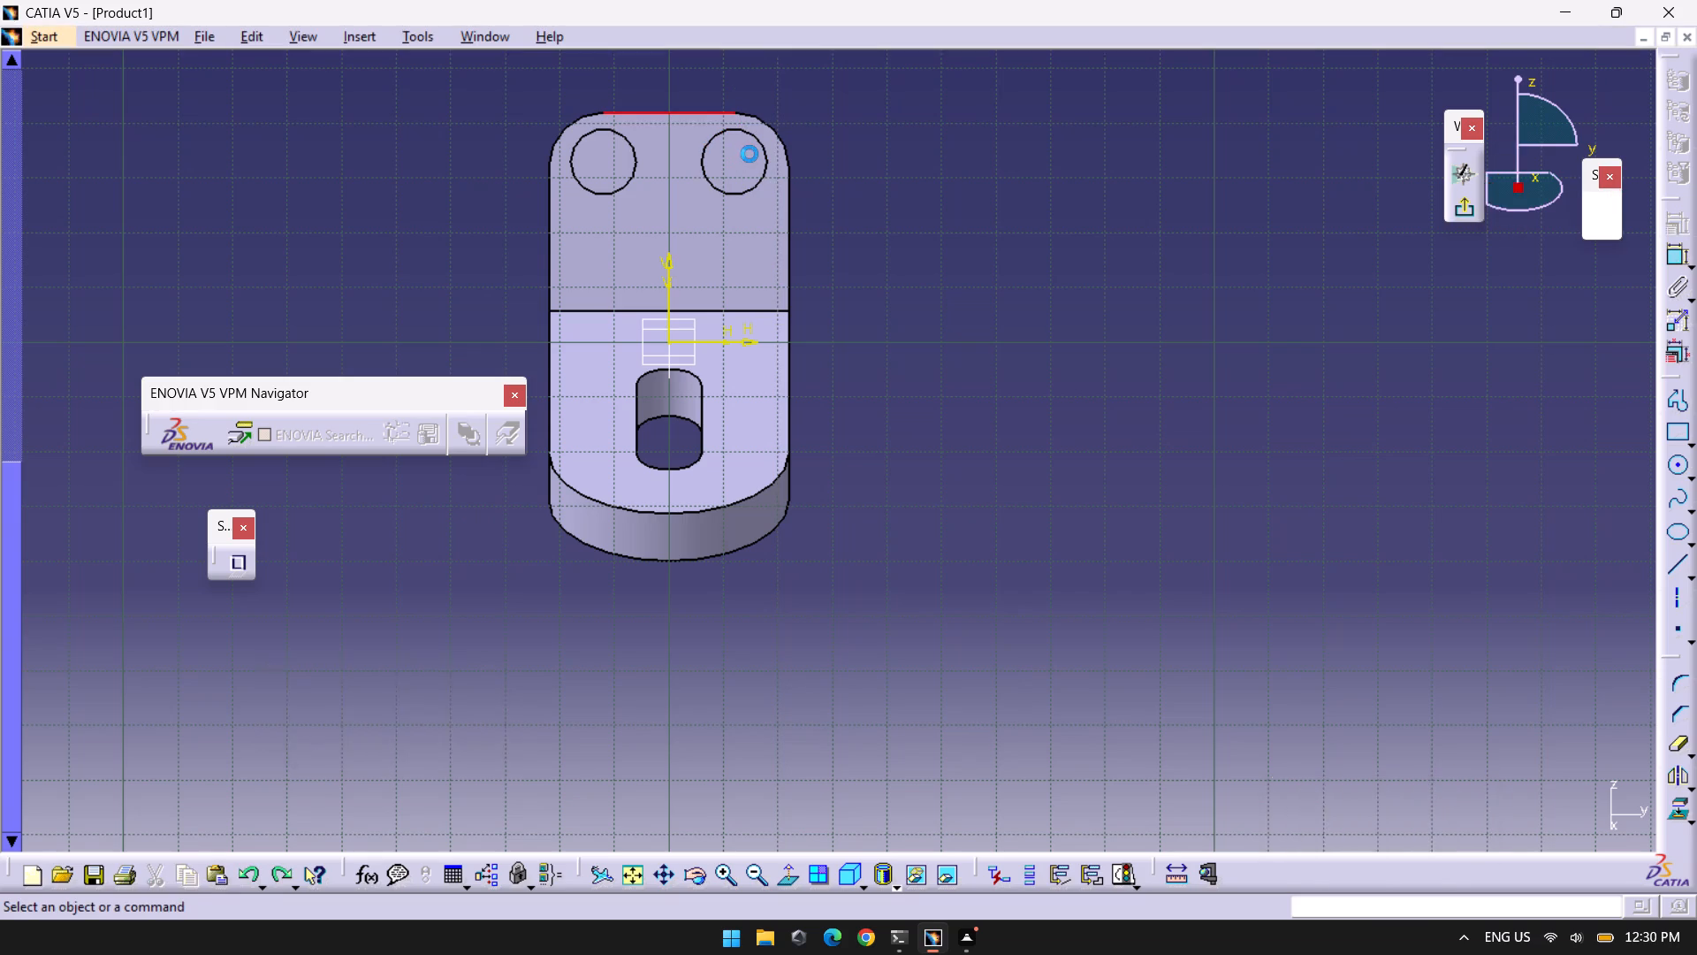
{"action": "key", "text": "ctrl+z"}
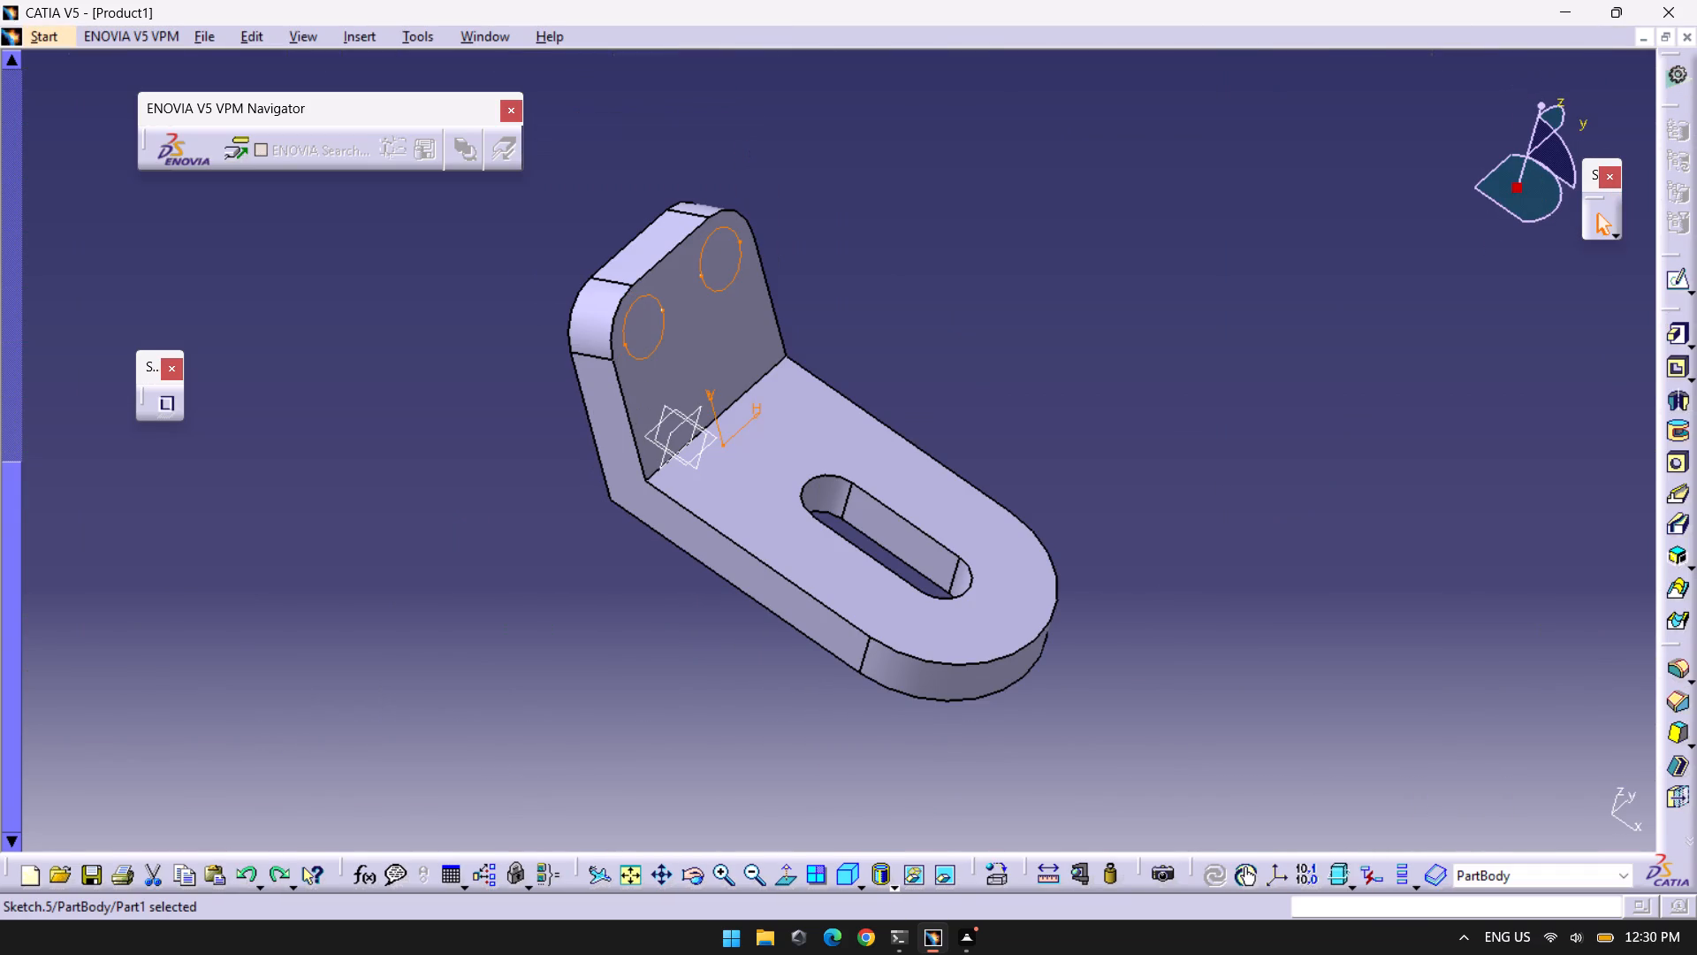
Reopen the two-circle sketch on the slanted arm and project the arm's straight top edge onto it.
{"action": "left_click", "coordinate": [1673, 282]}
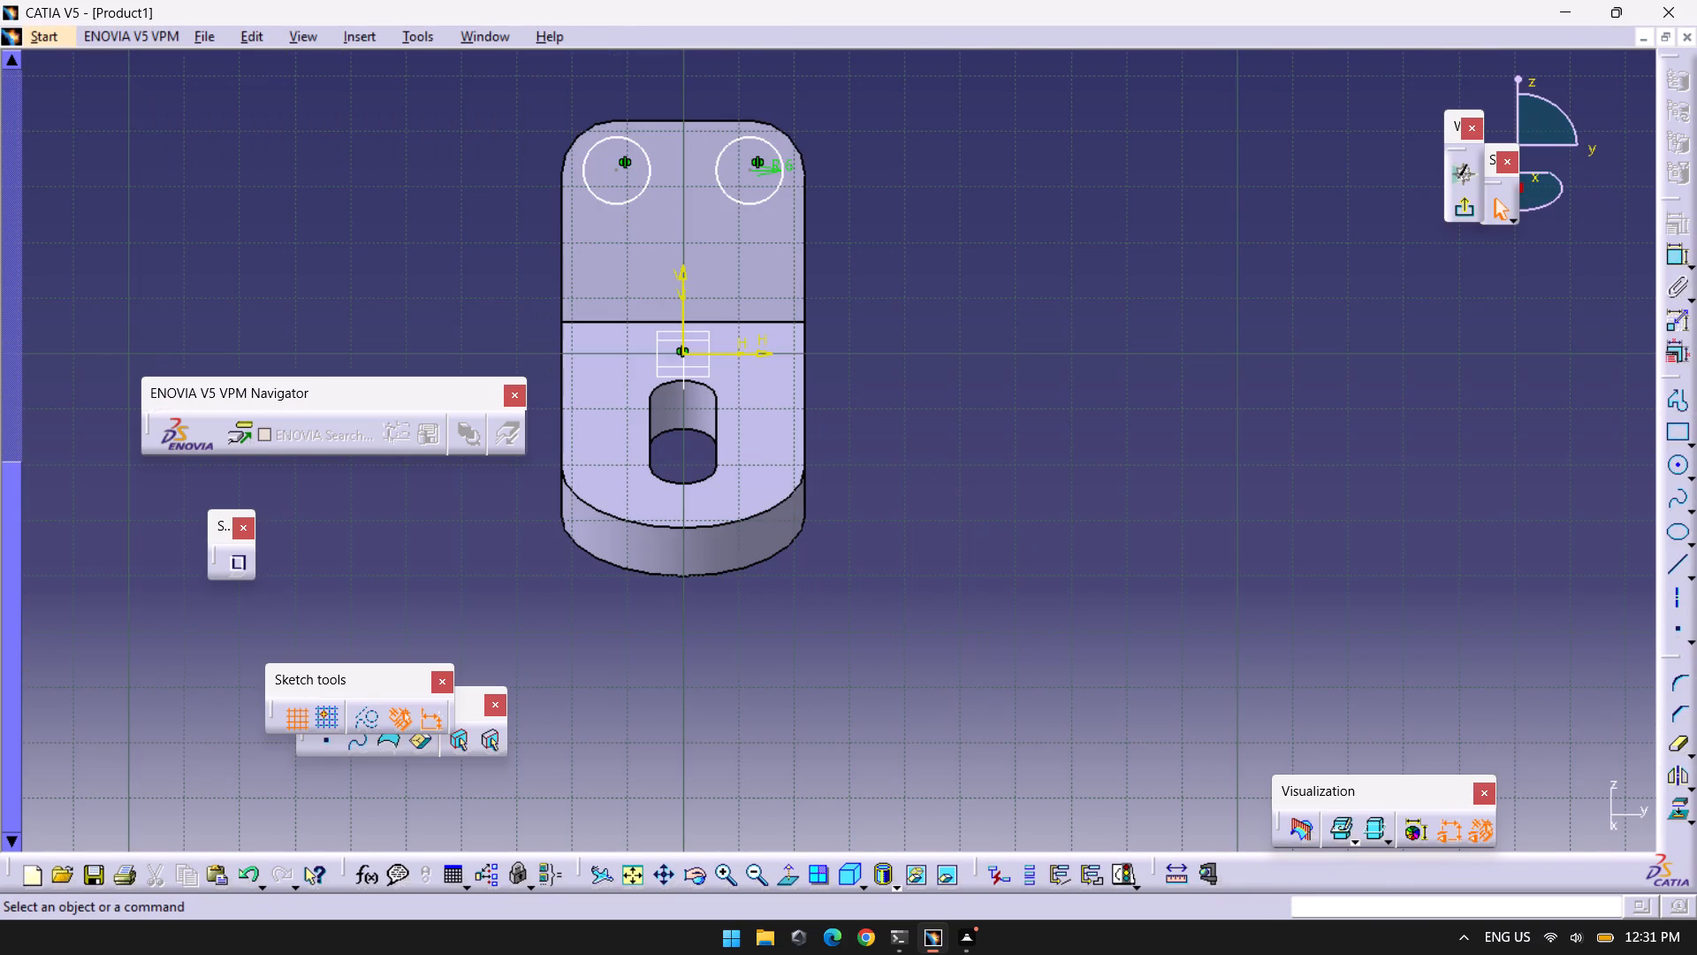
{"action": "left_click", "coordinate": [1675, 807]}
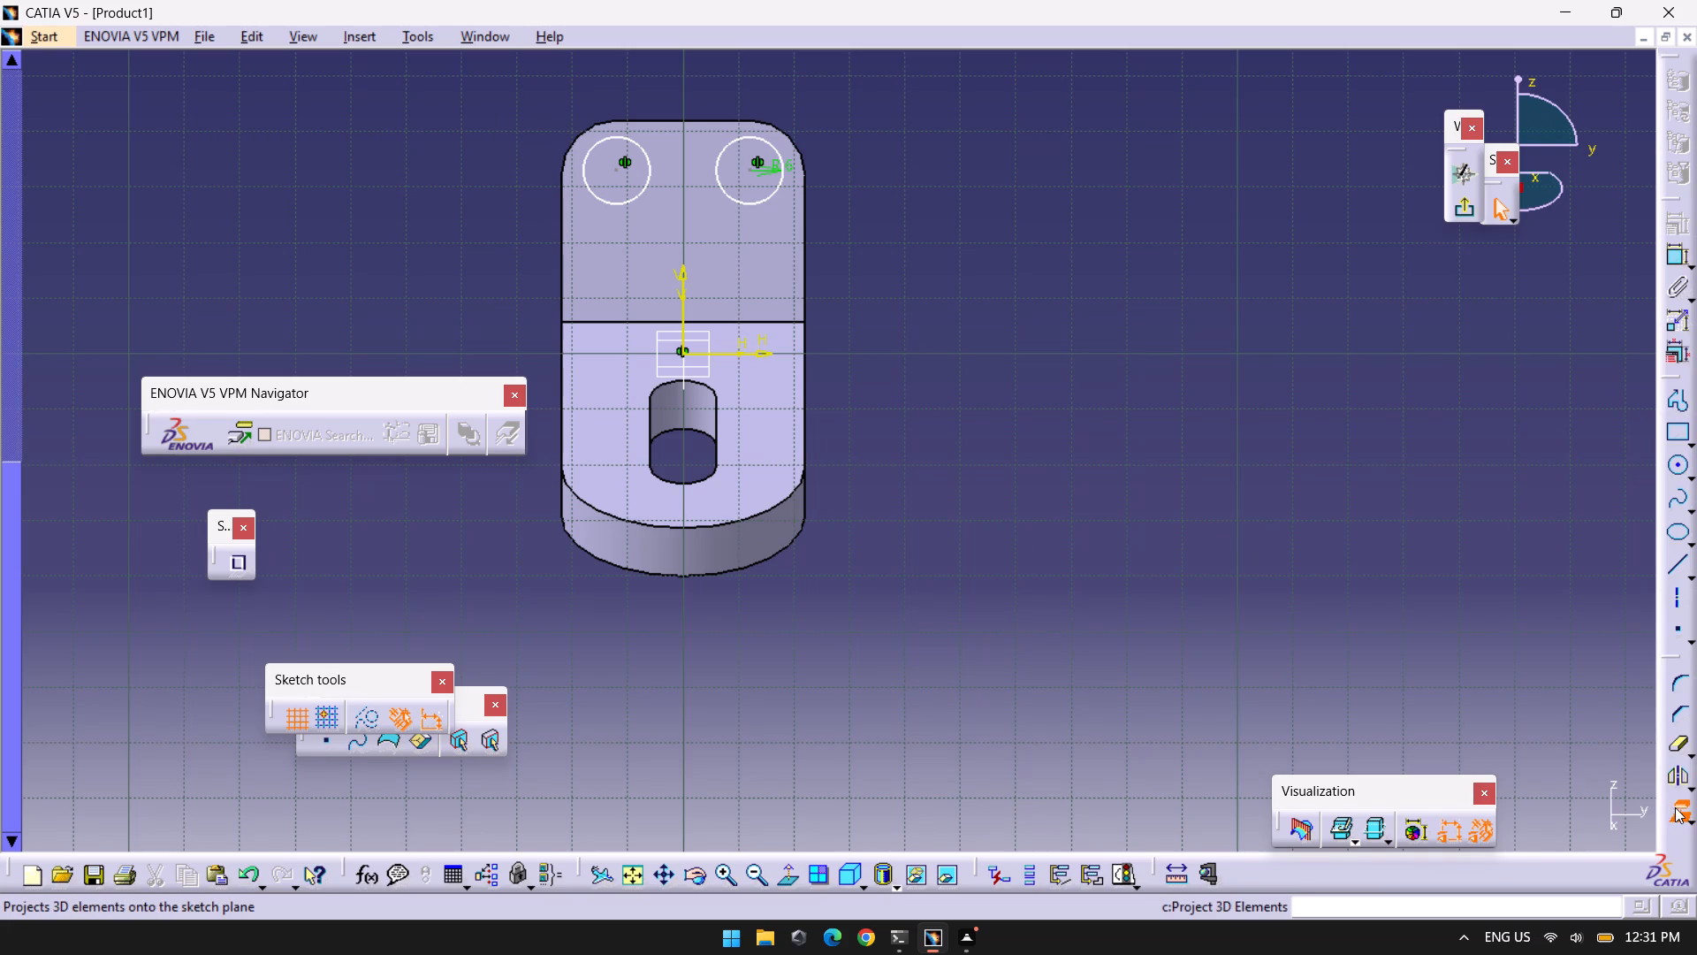
{"action": "left_click", "coordinate": [684, 122]}
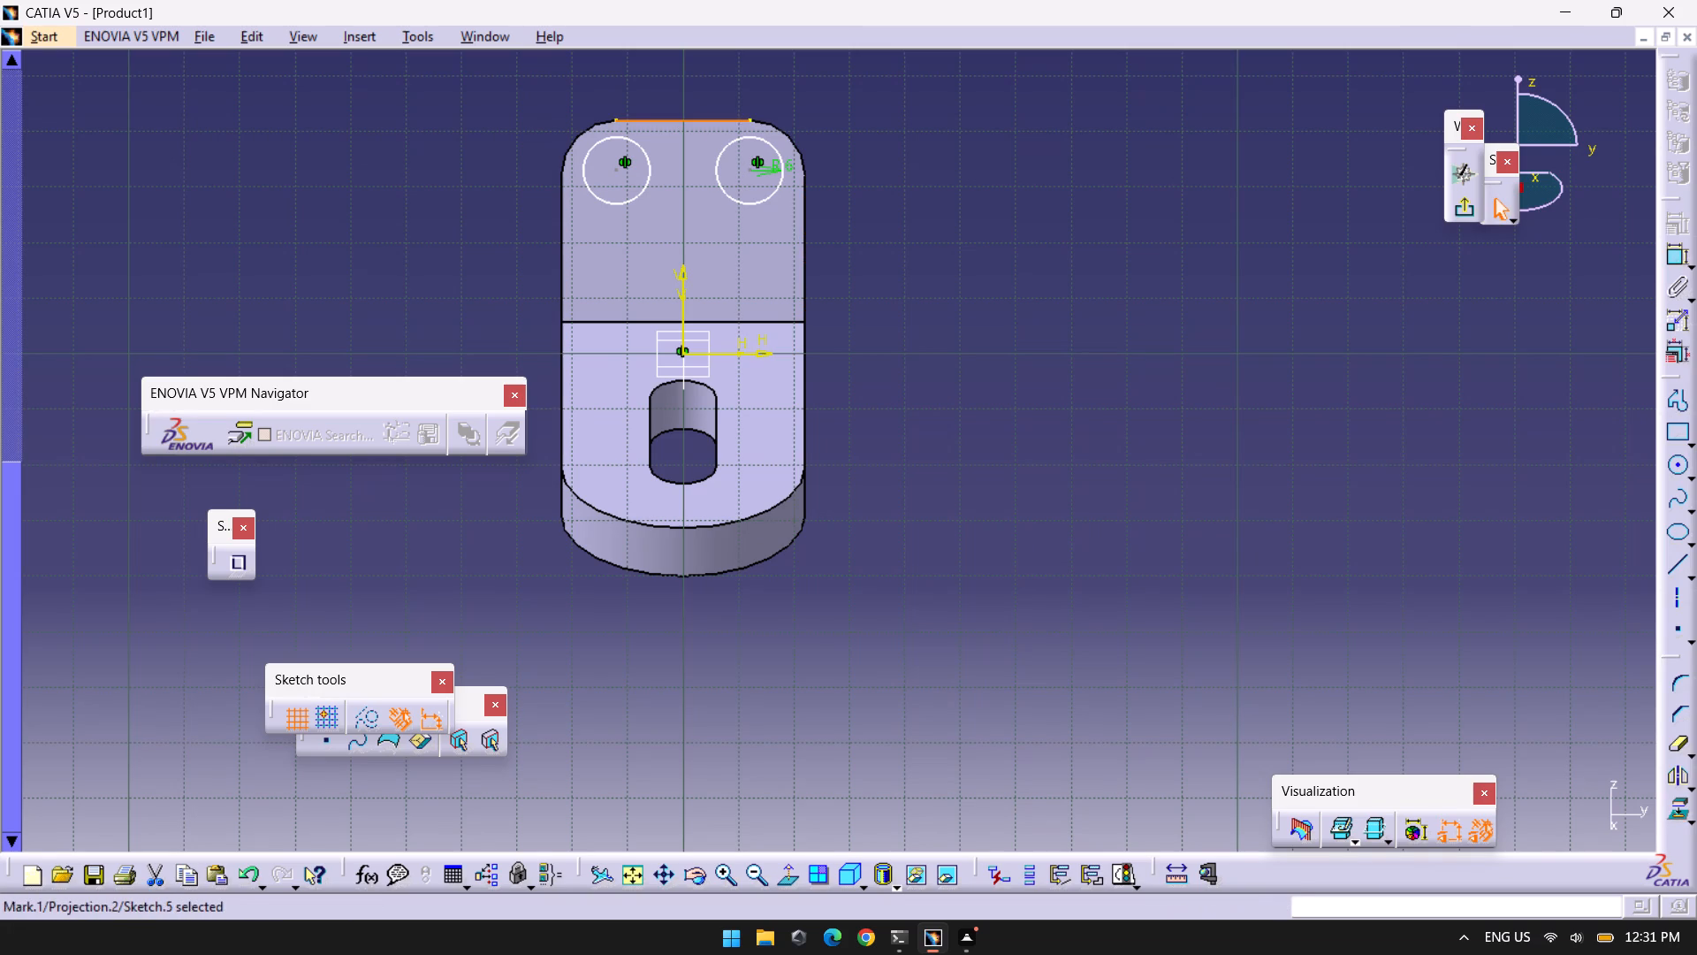
Dimension the circle's centre from the projected top edge and set the distance to 10 mm.
{"action": "left_click", "coordinate": [1670, 253]}
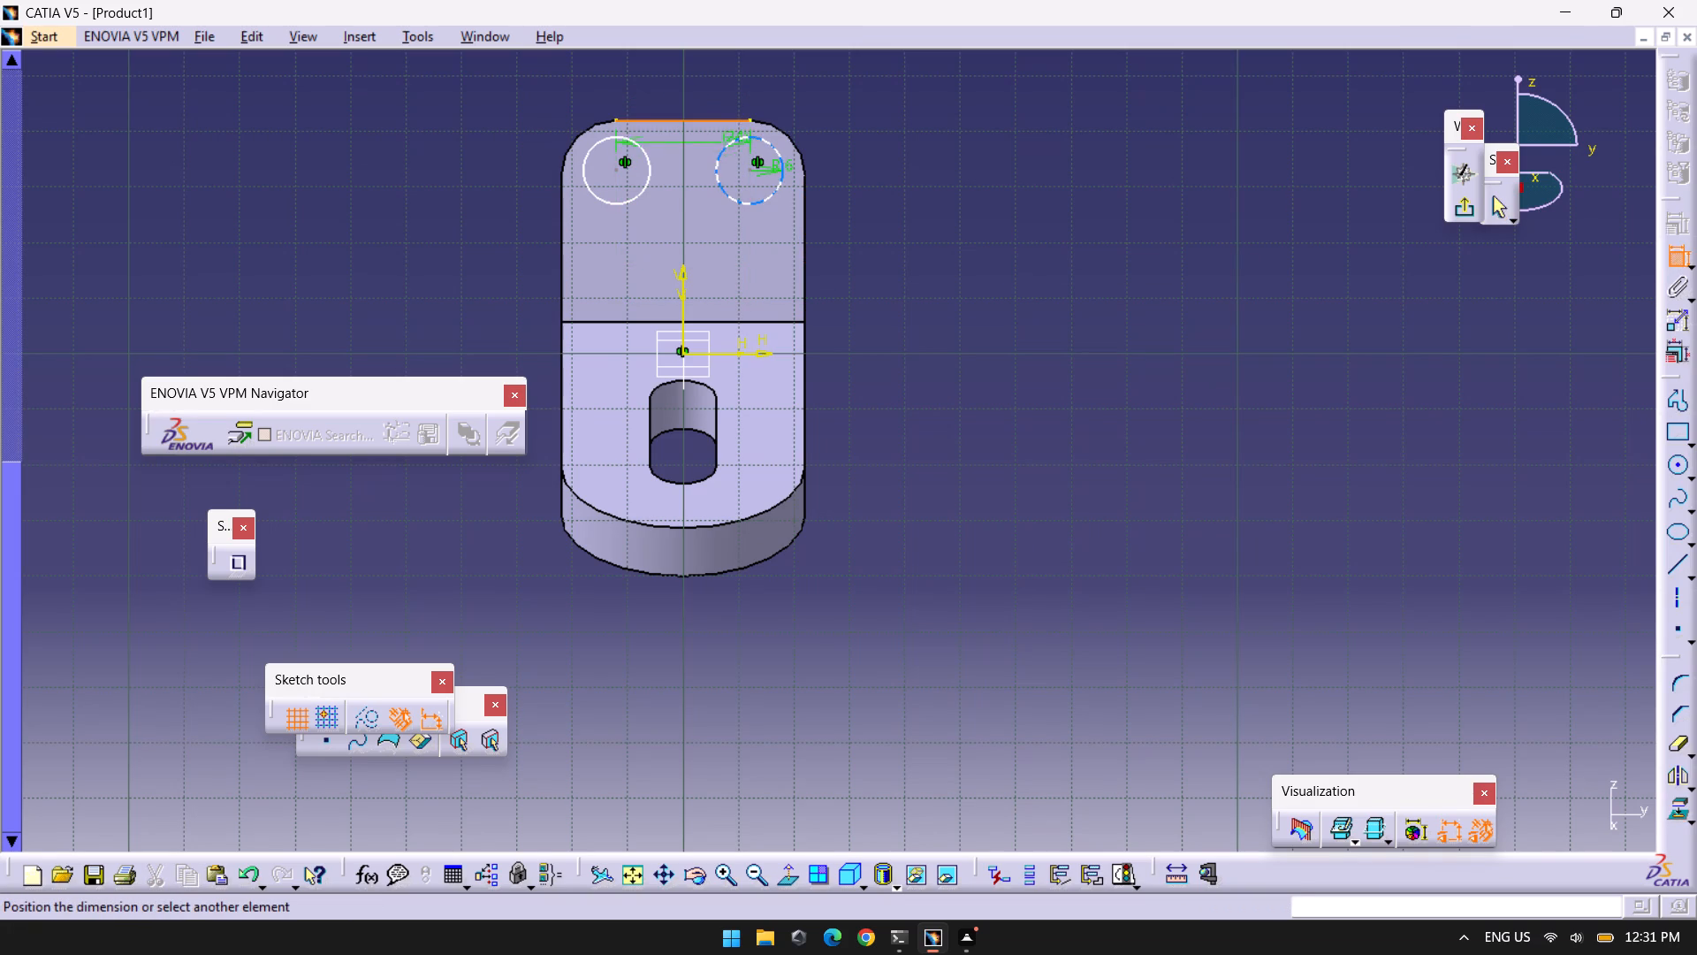
{"action": "left_click", "coordinate": [750, 168]}
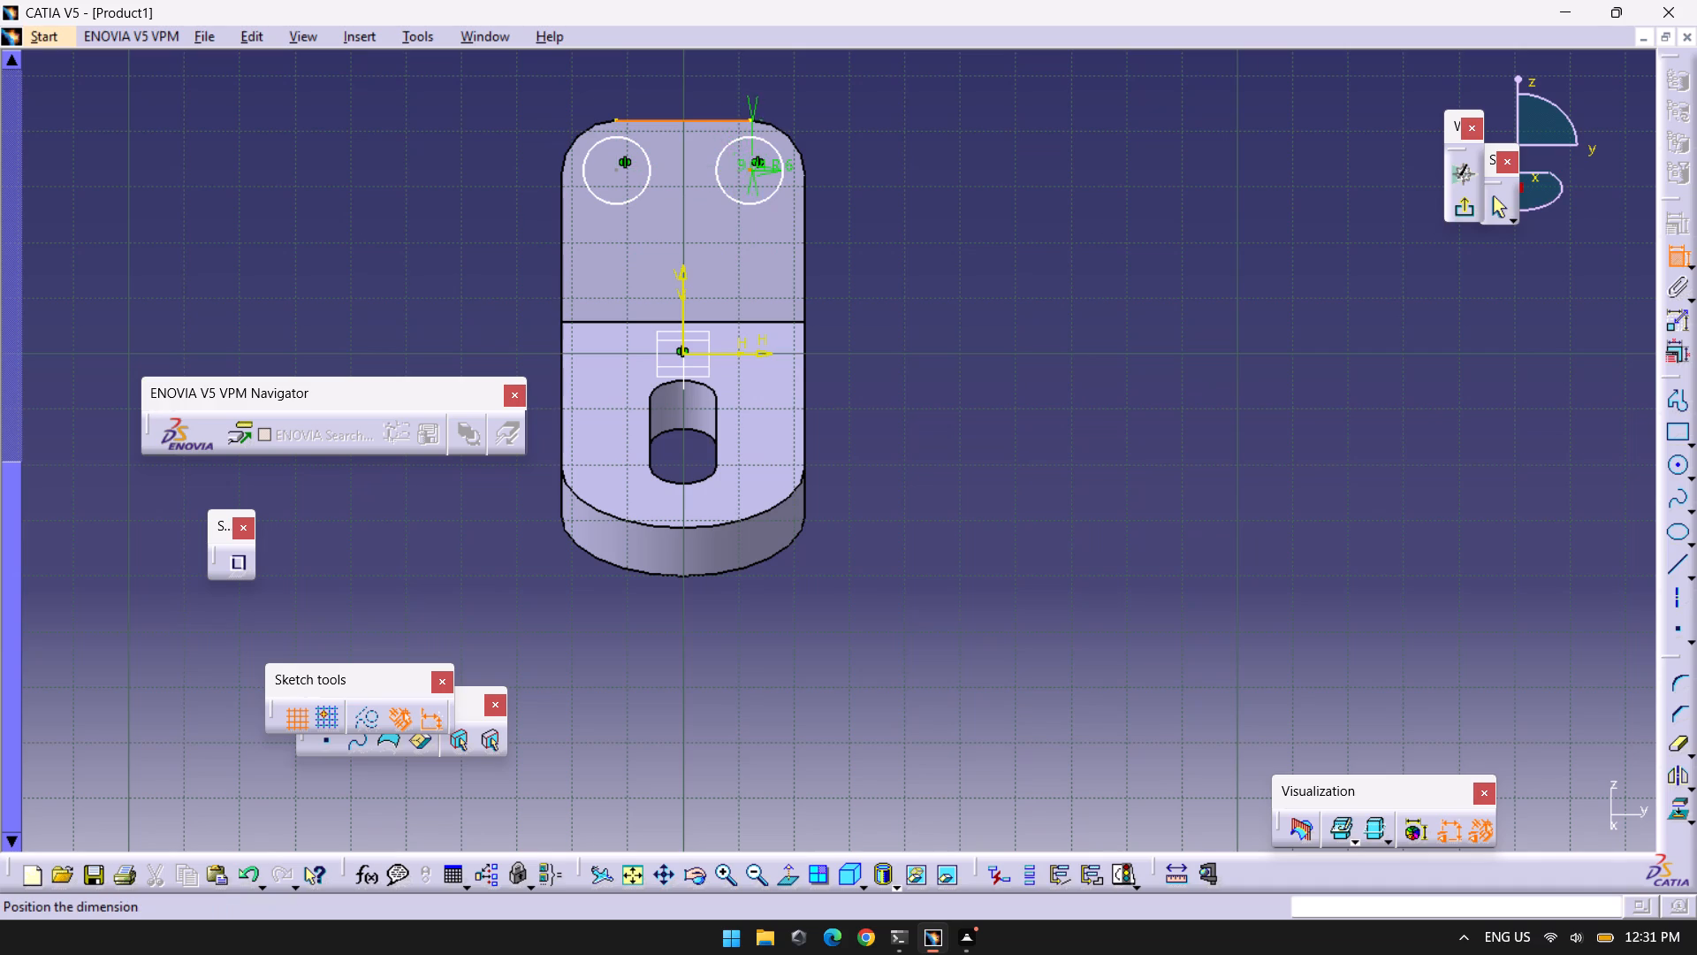
{"action": "left_click", "coordinate": [873, 99]}
{"action": "double_click", "coordinate": [873, 99]}
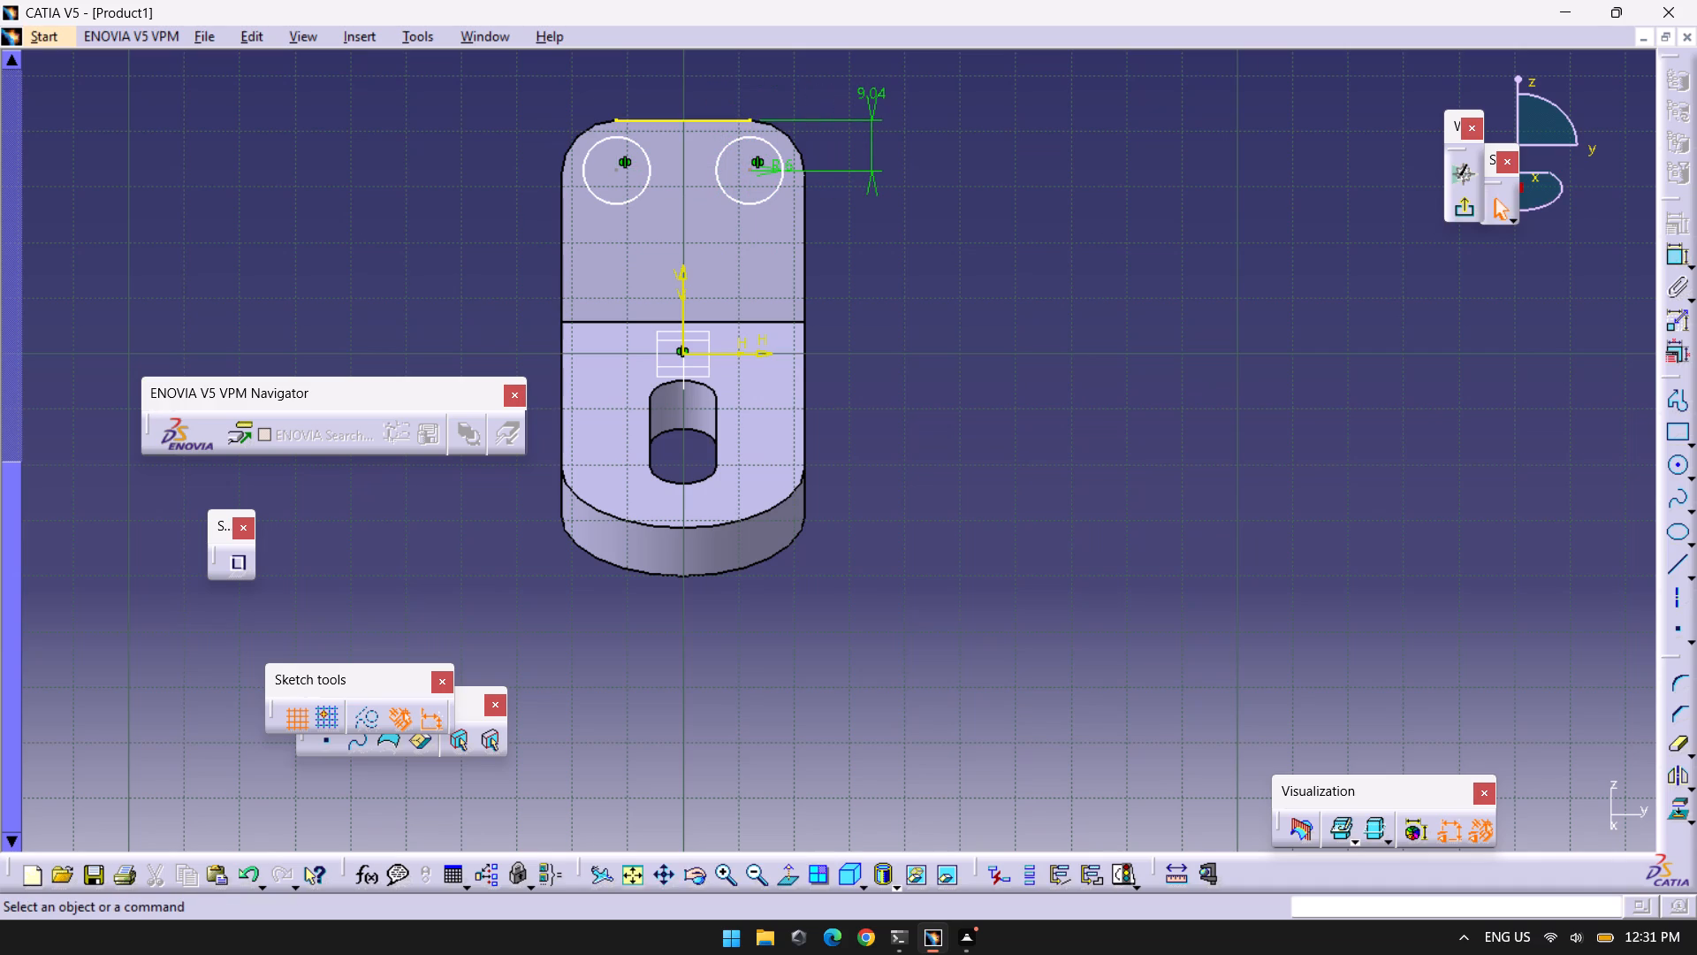
{"action": "type", "text": "10"}
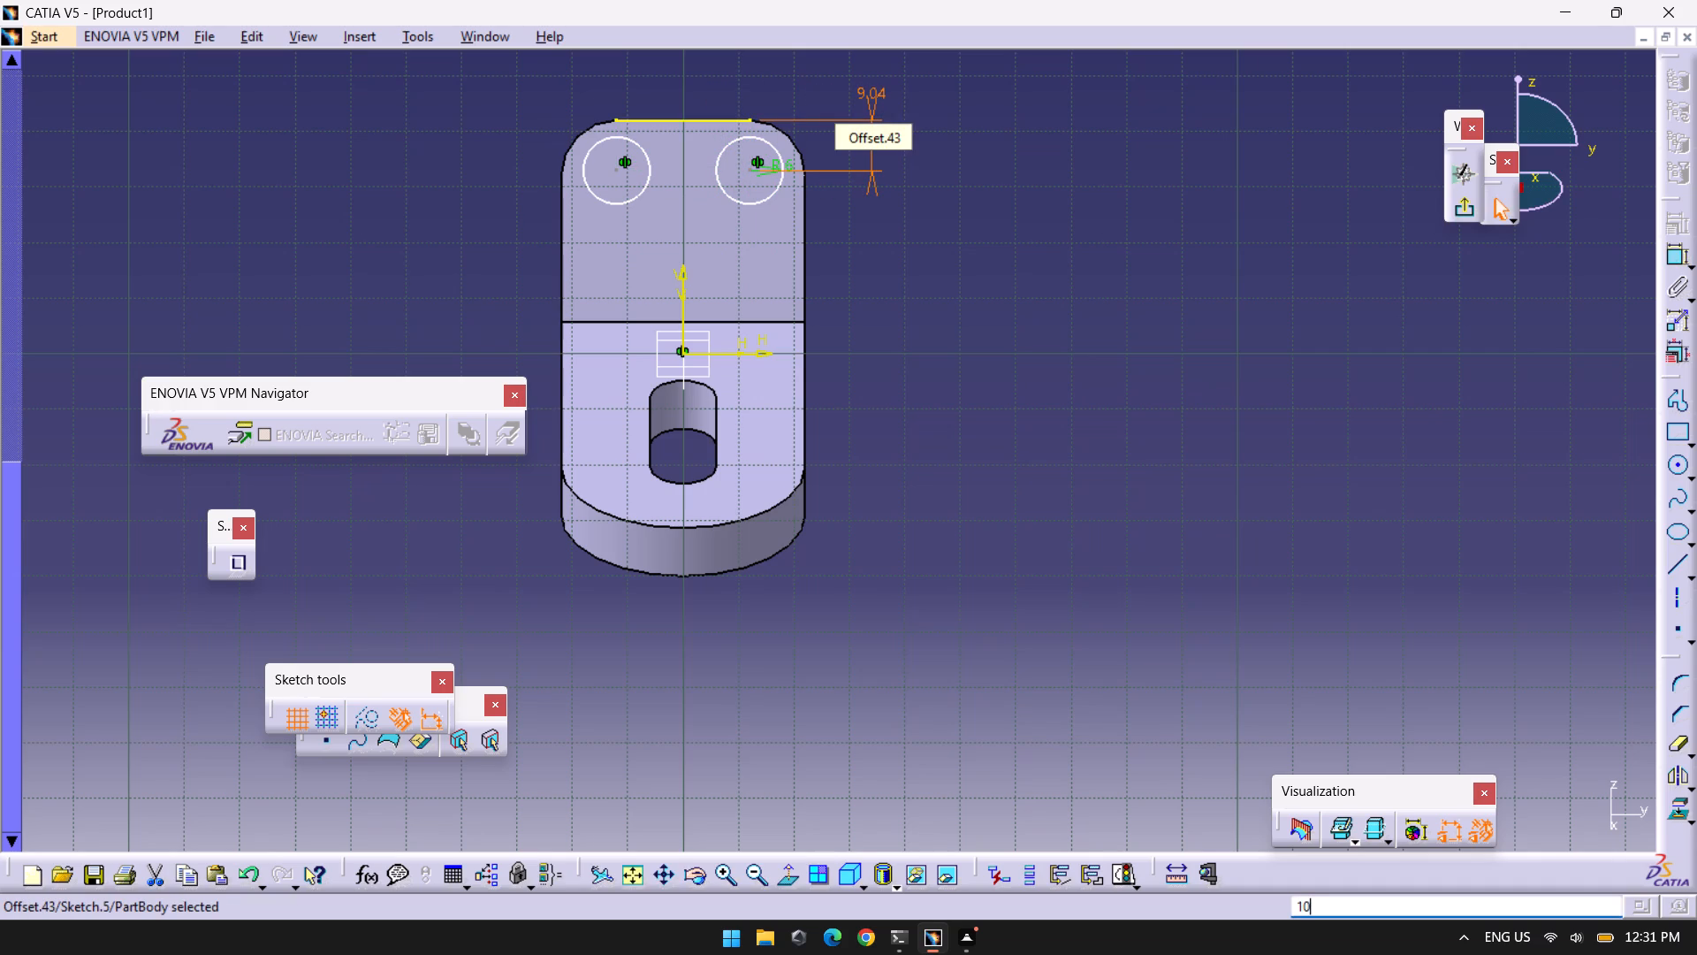
{"action": "double_click", "coordinate": [873, 99]}
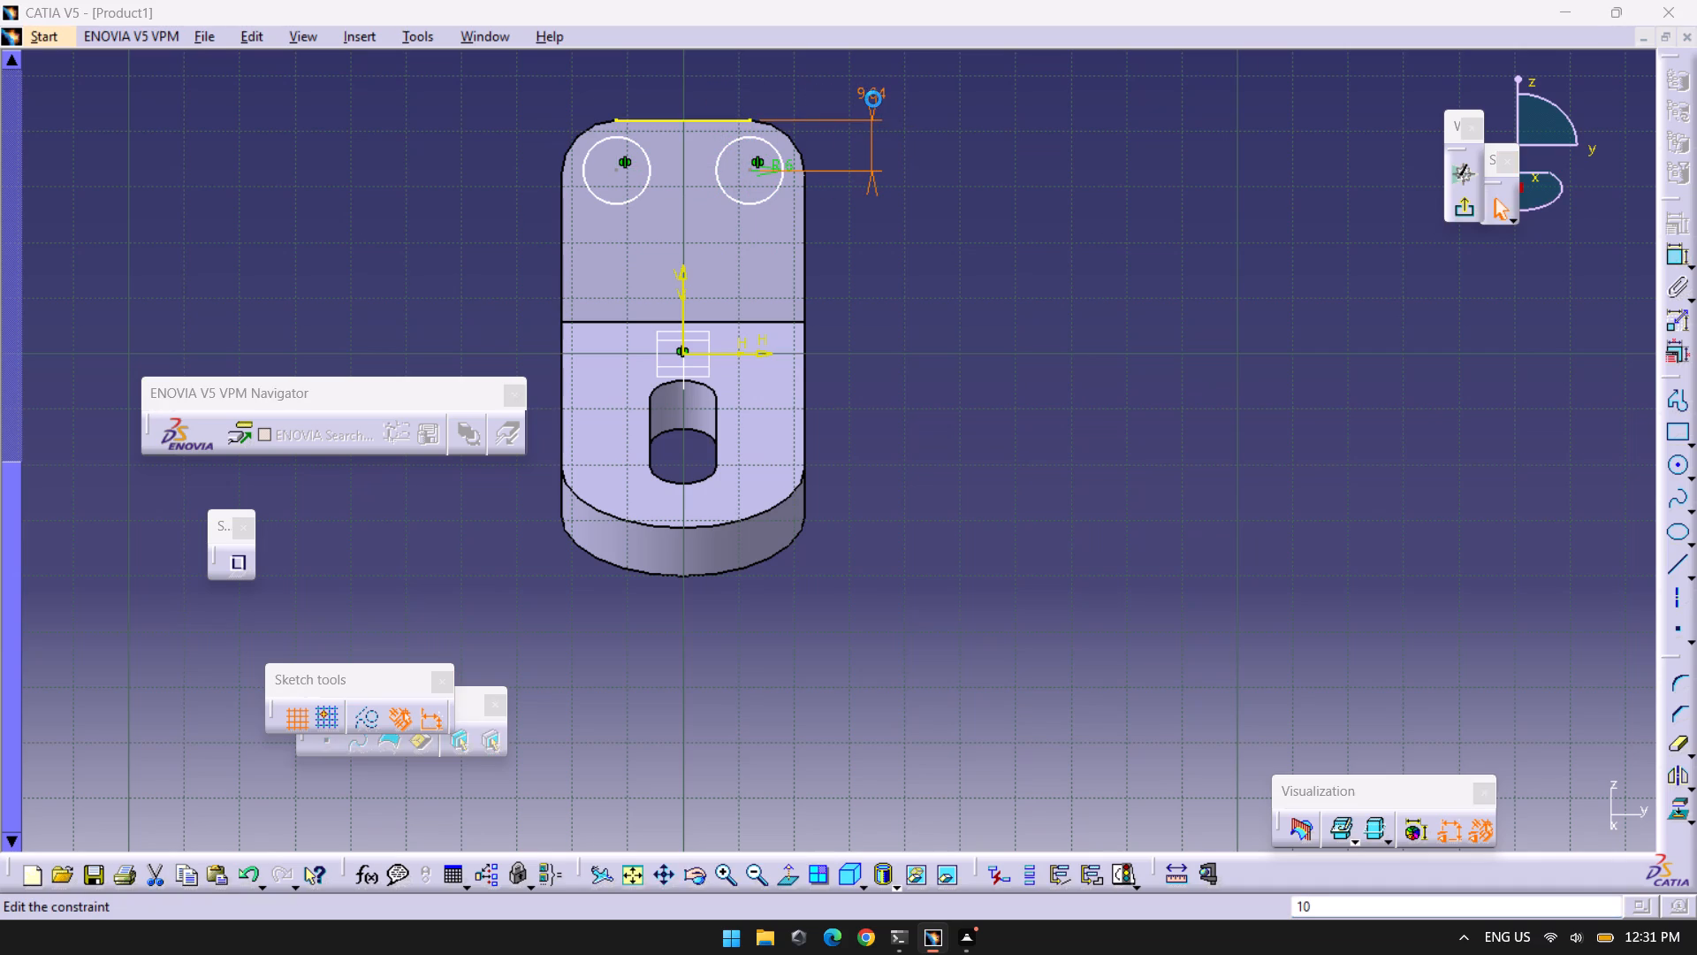
{"action": "type", "text": "10"}
{"action": "key", "text": "Return"}
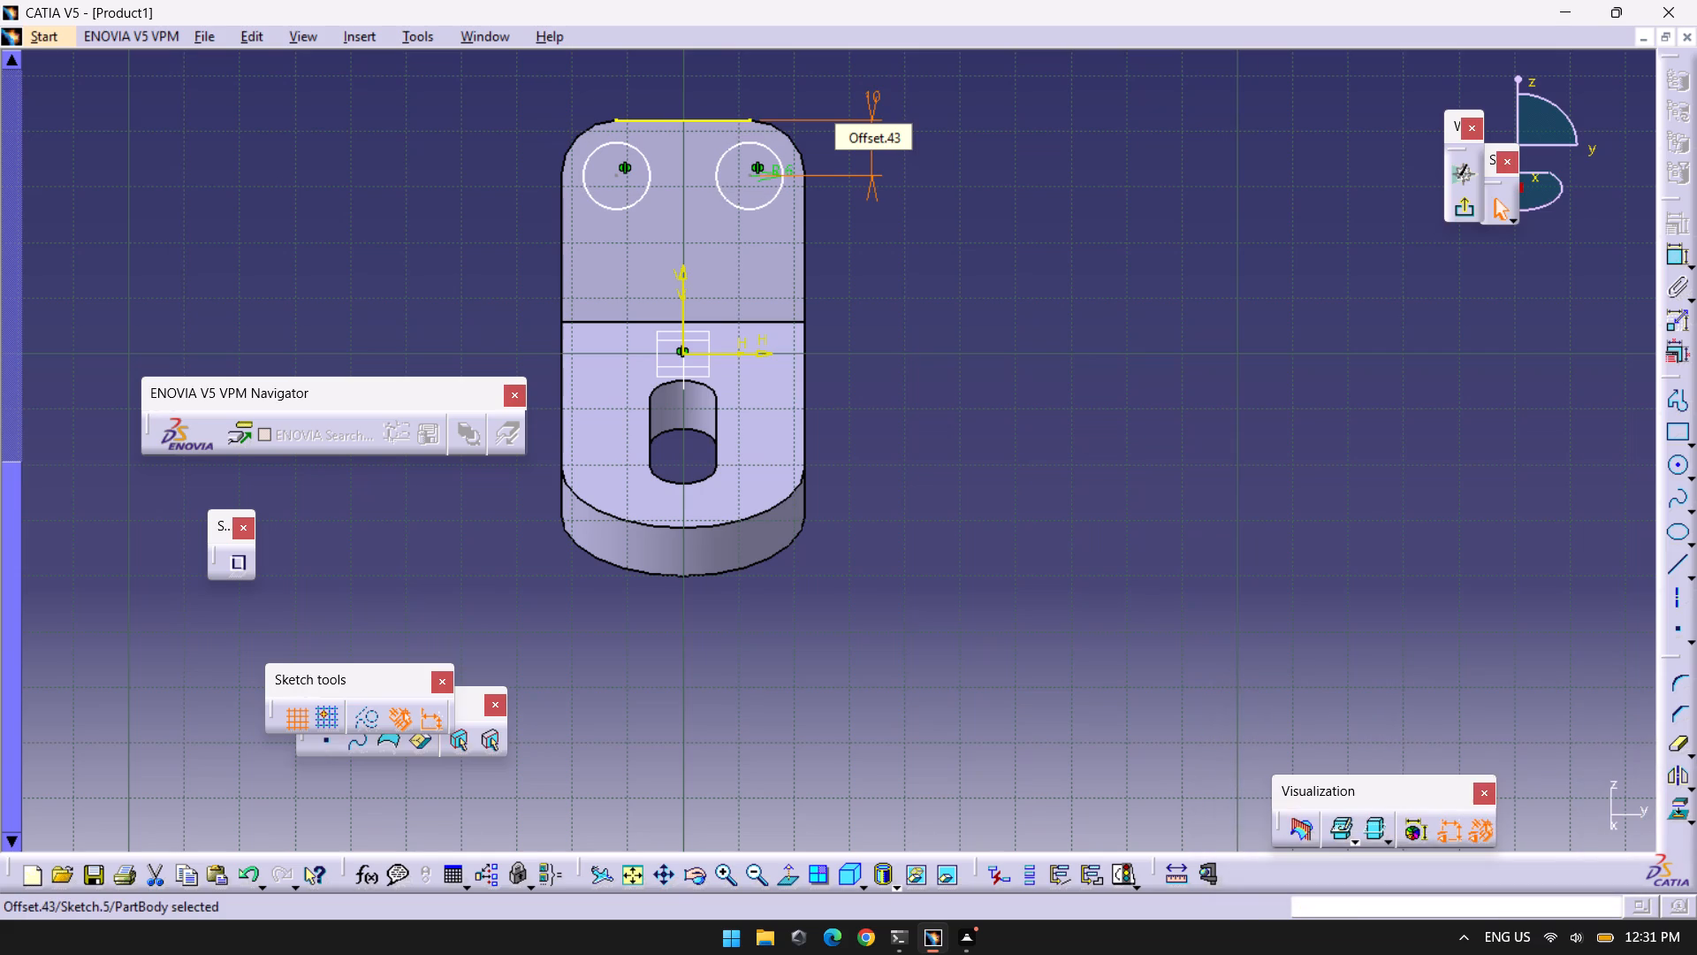
Delete the projected top edge from the two-circle sketch and exit the sketch.
{"action": "left_click", "coordinate": [684, 121]}
{"action": "key", "text": "Delete"}
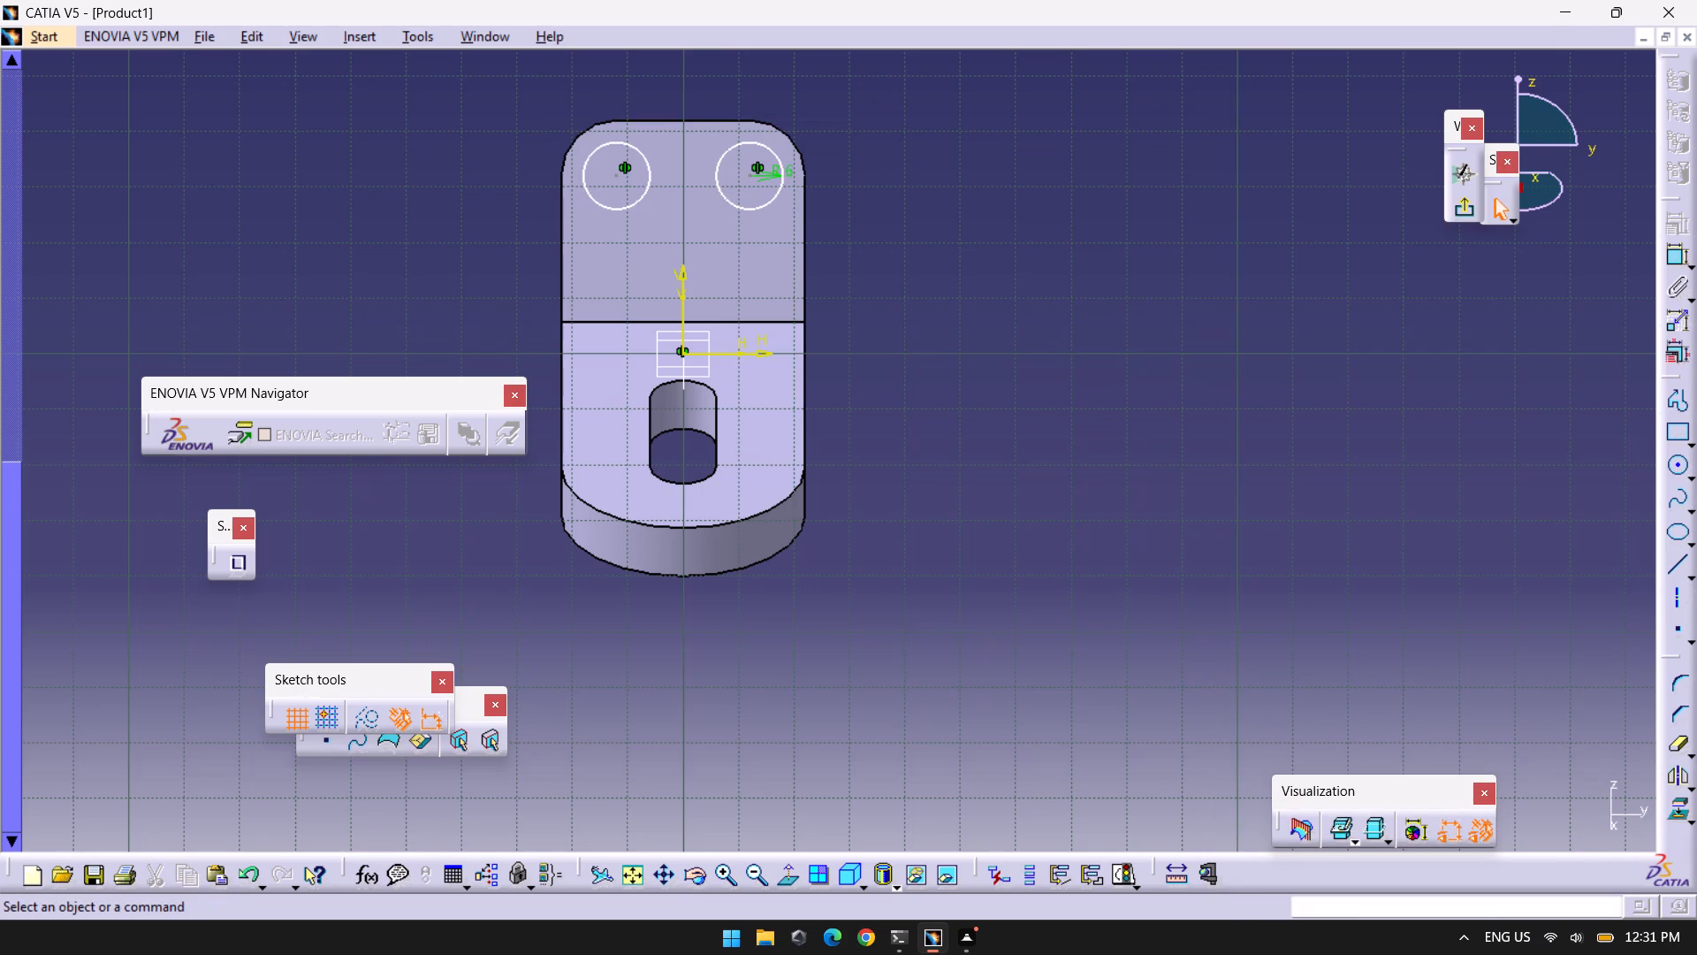
{"action": "left_click", "coordinate": [1465, 214]}
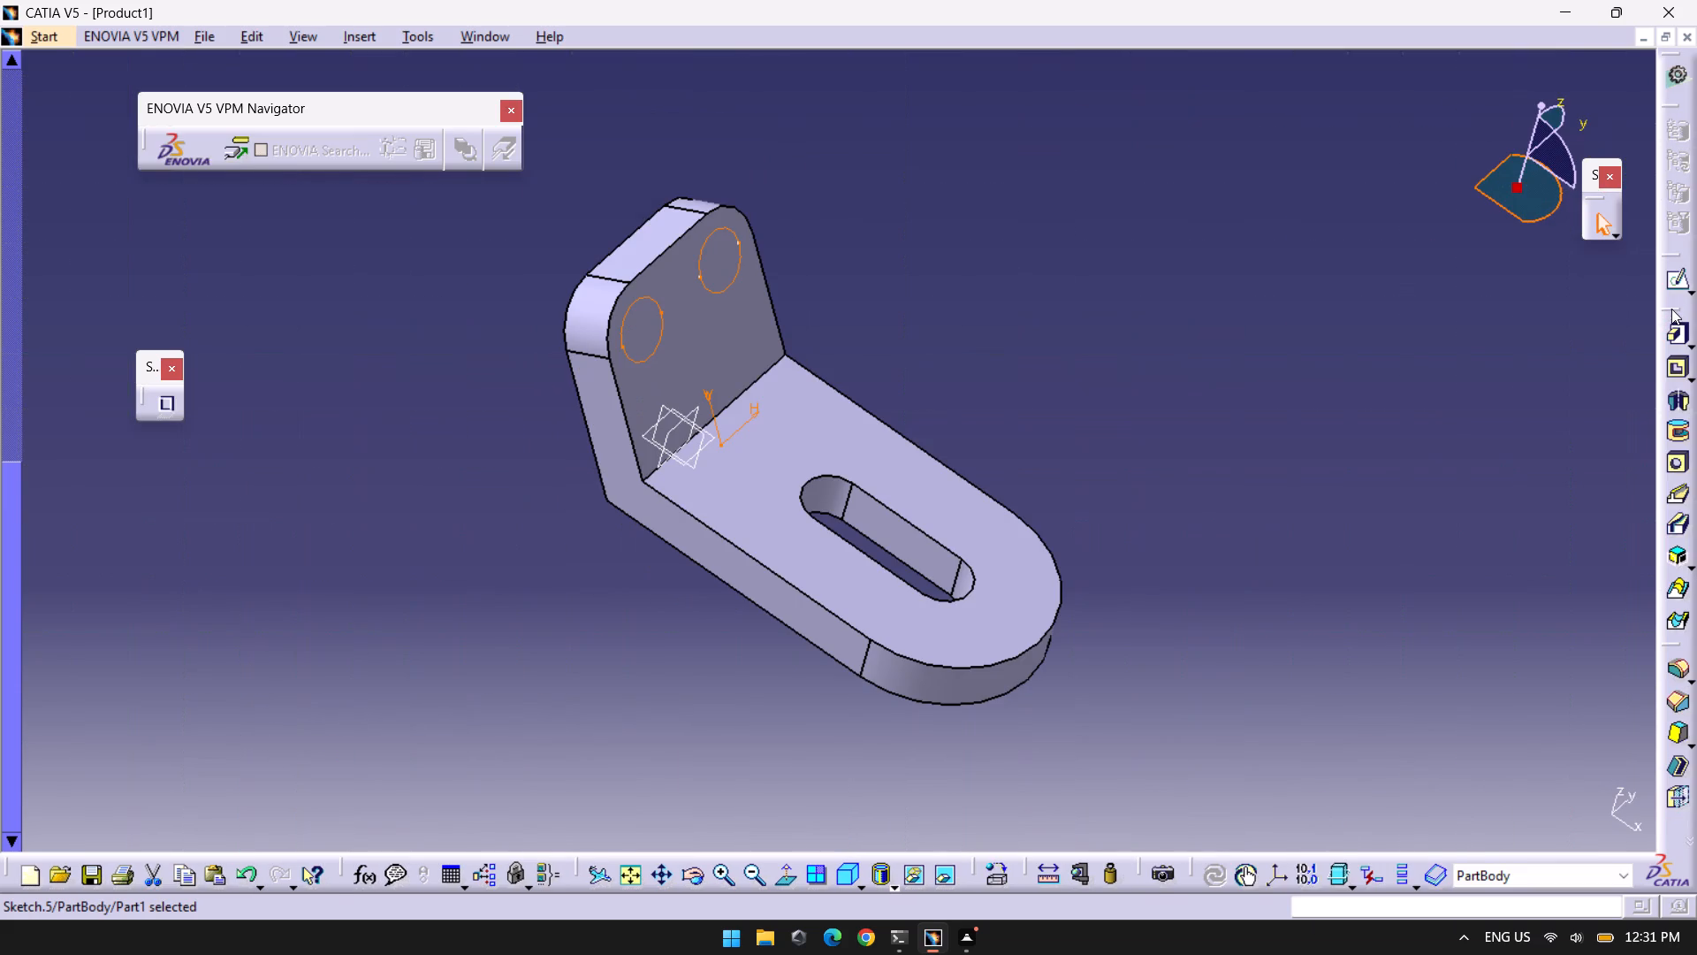
Pocket the two circles 3 mm deep into the slanted arm's inner face.
{"action": "left_click", "coordinate": [1674, 340]}
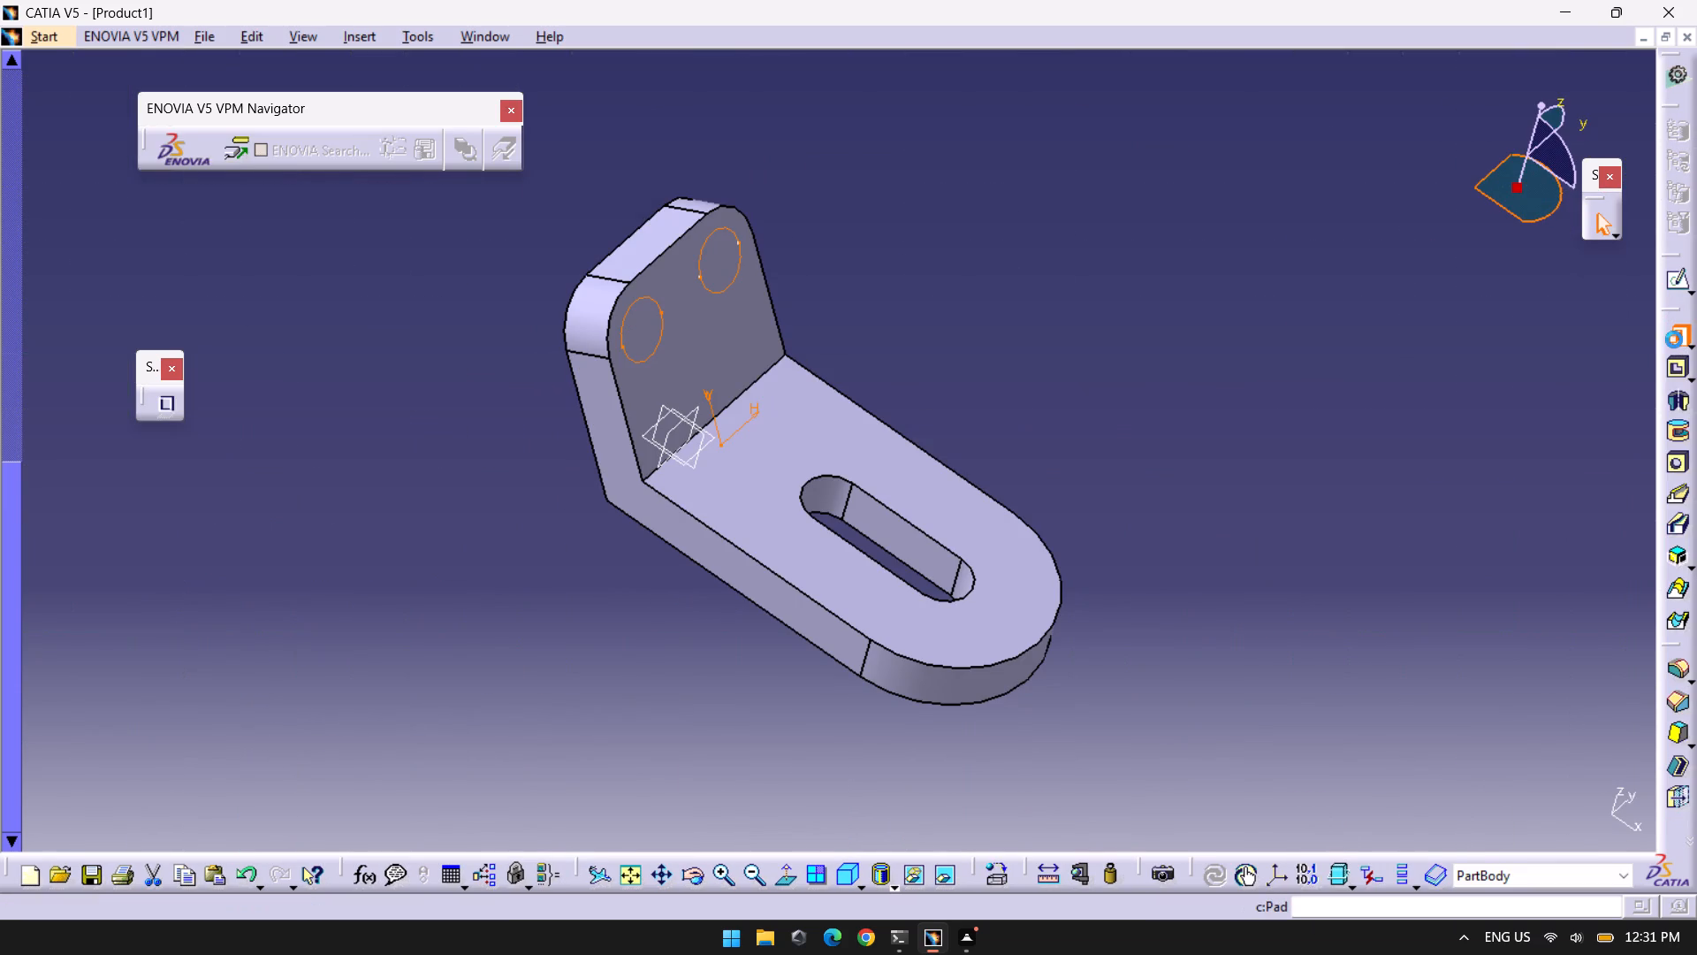
{"action": "left_click", "coordinate": [1683, 365]}
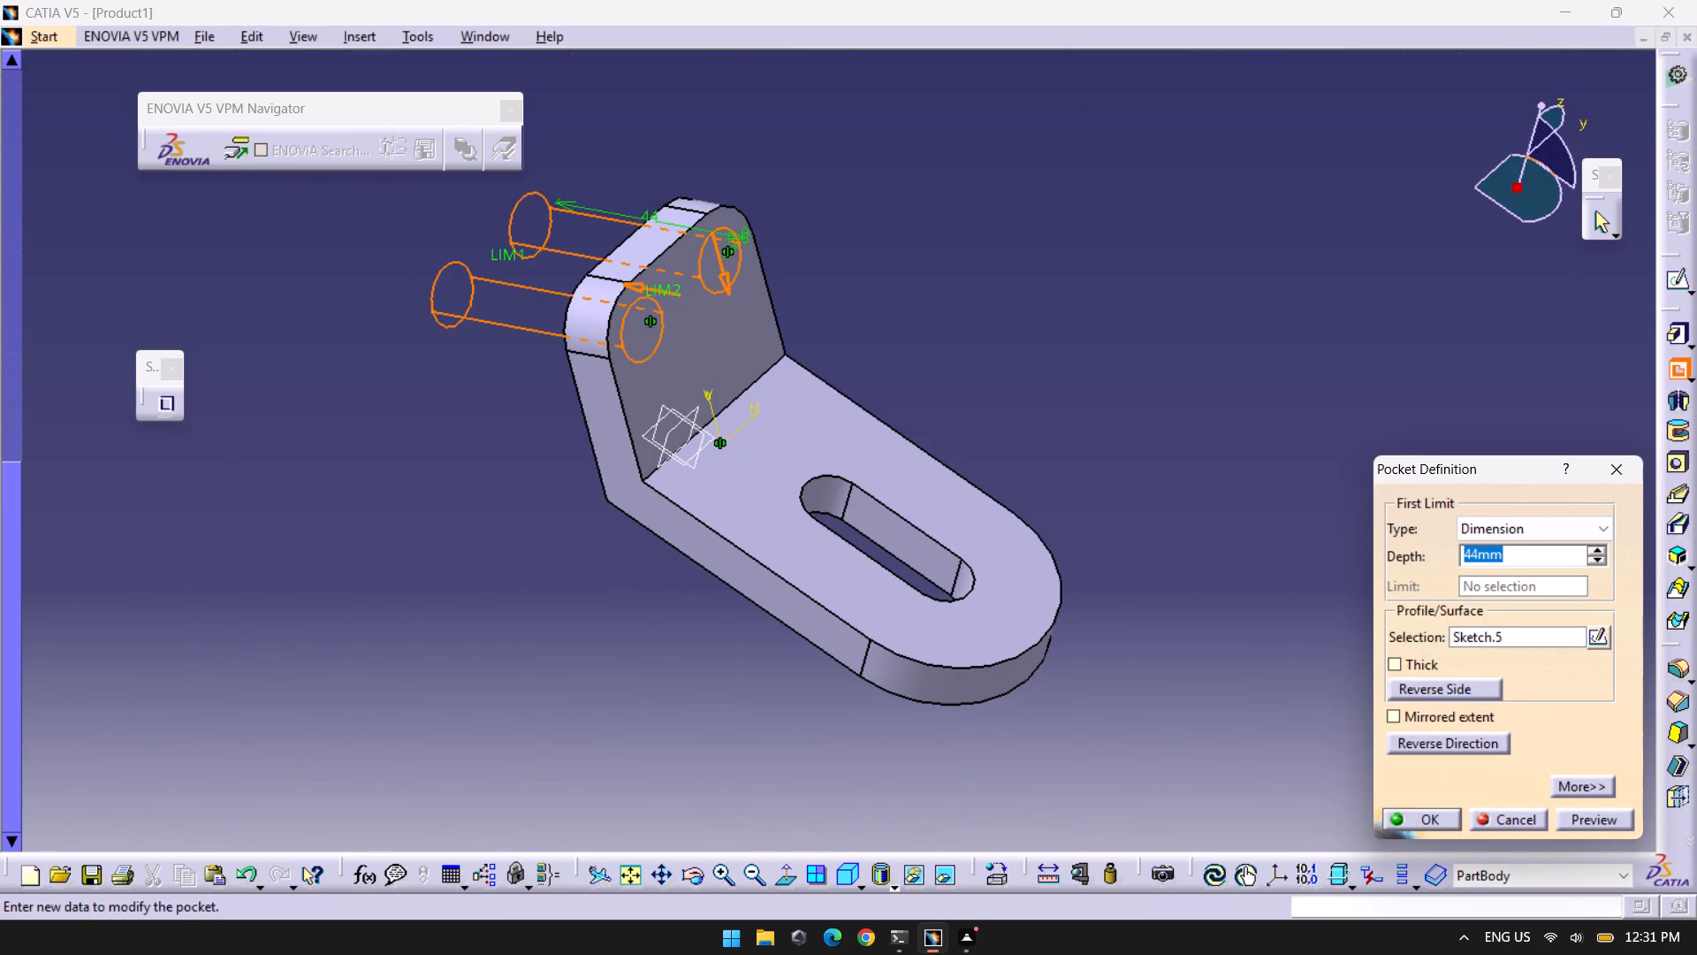
{"action": "key", "text": "3"}
{"action": "key", "text": "Return"}
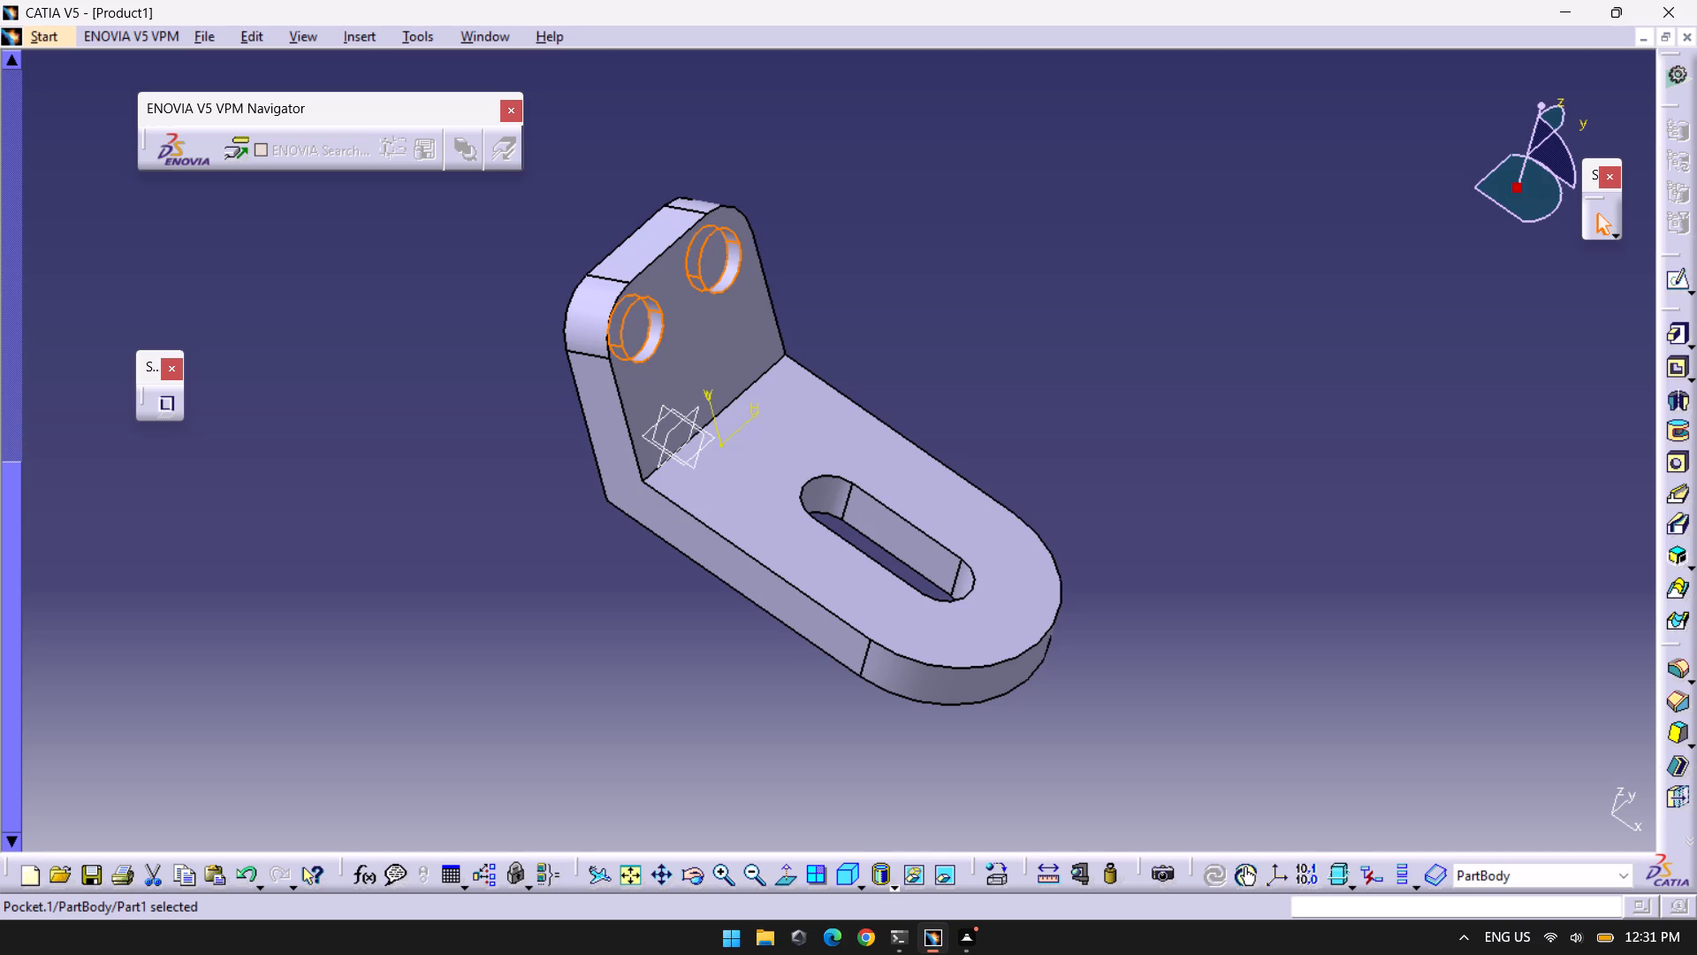
Start a sketch on the floor of the farther circular recess and project the arm's straight top edge onto it.
{"action": "left_click", "coordinate": [719, 260]}
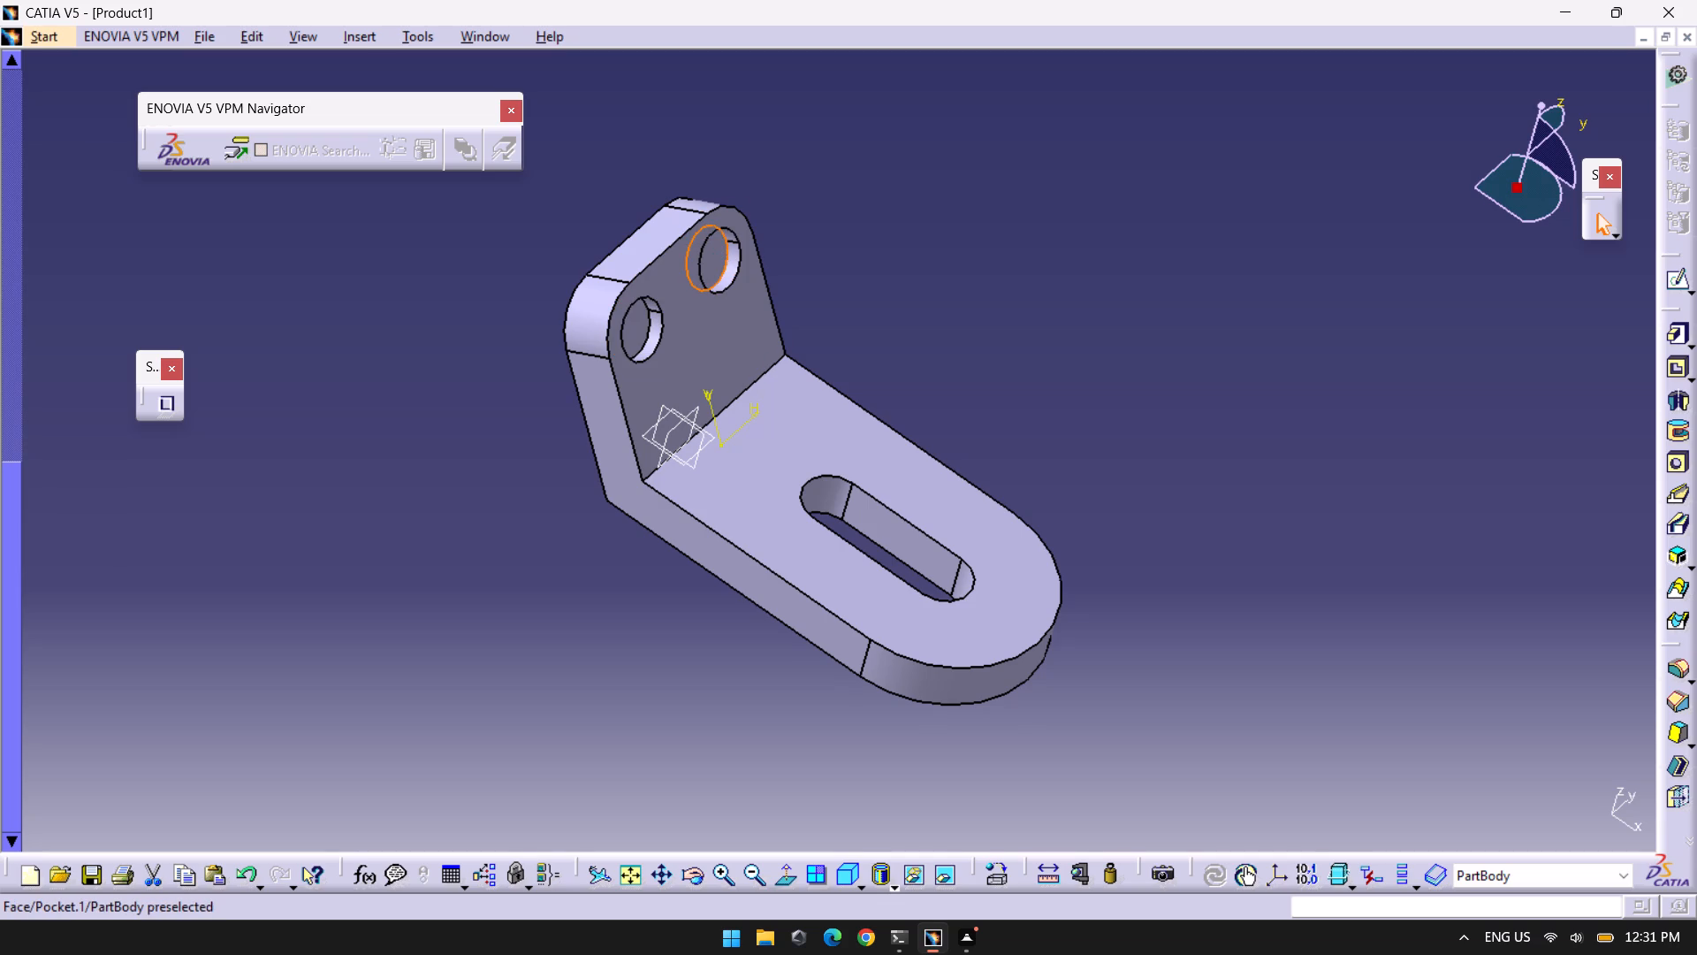
{"action": "left_click", "coordinate": [1675, 283]}
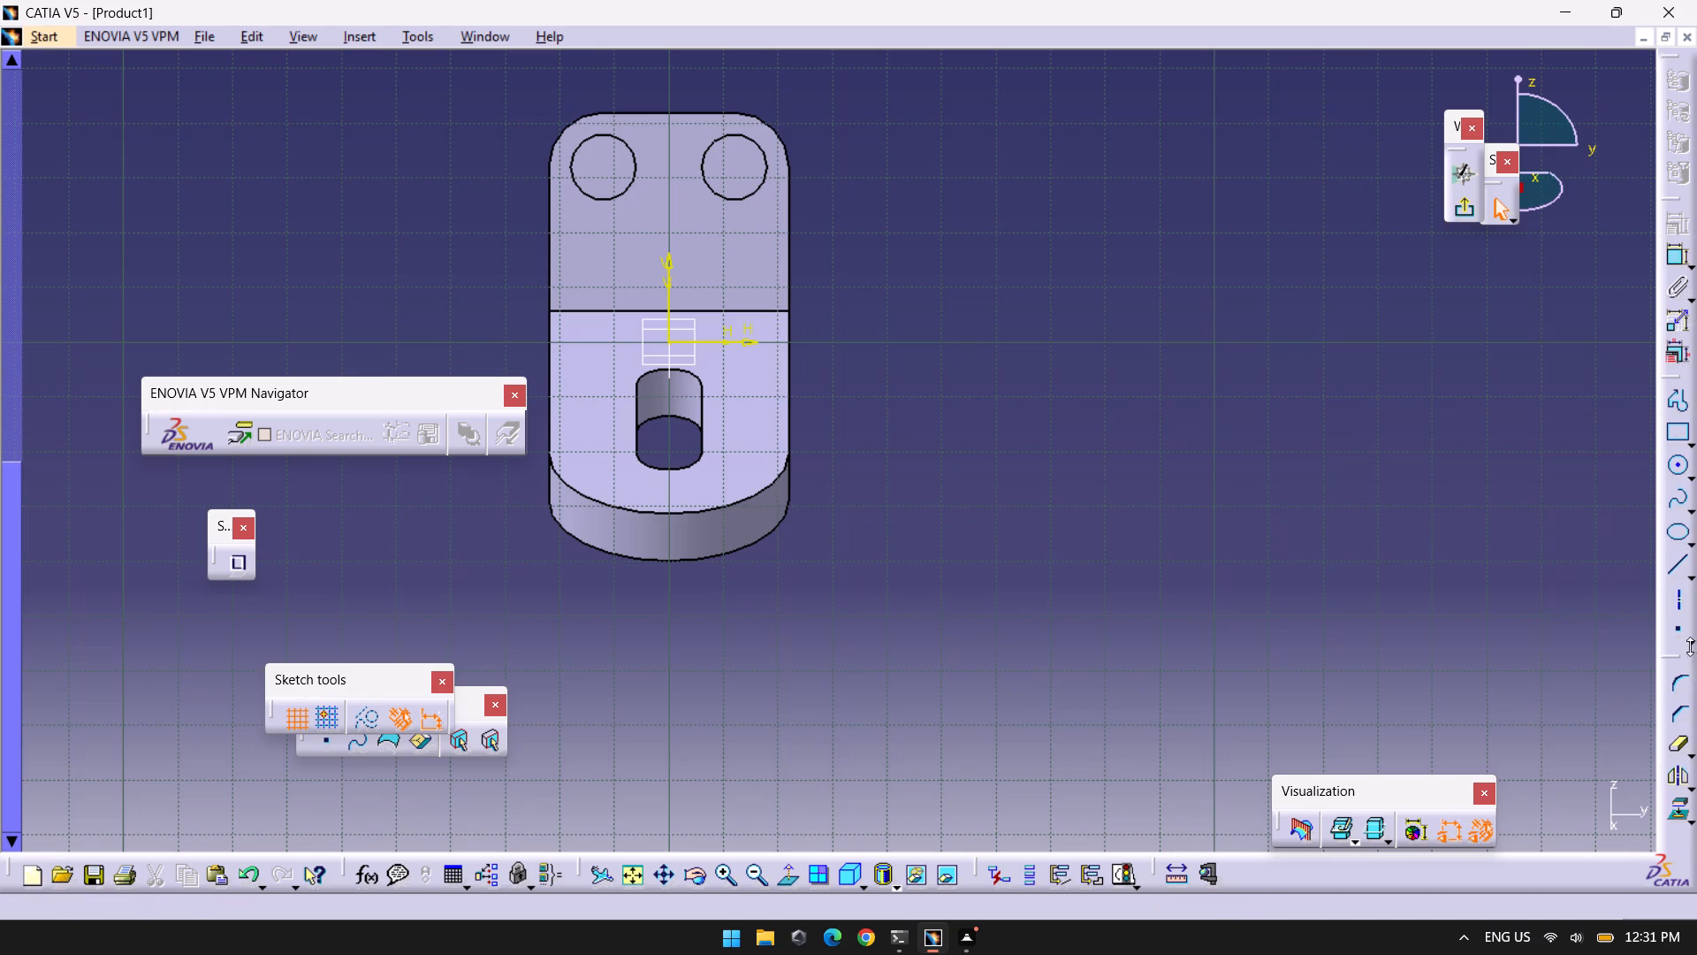
{"action": "left_click", "coordinate": [1691, 812]}
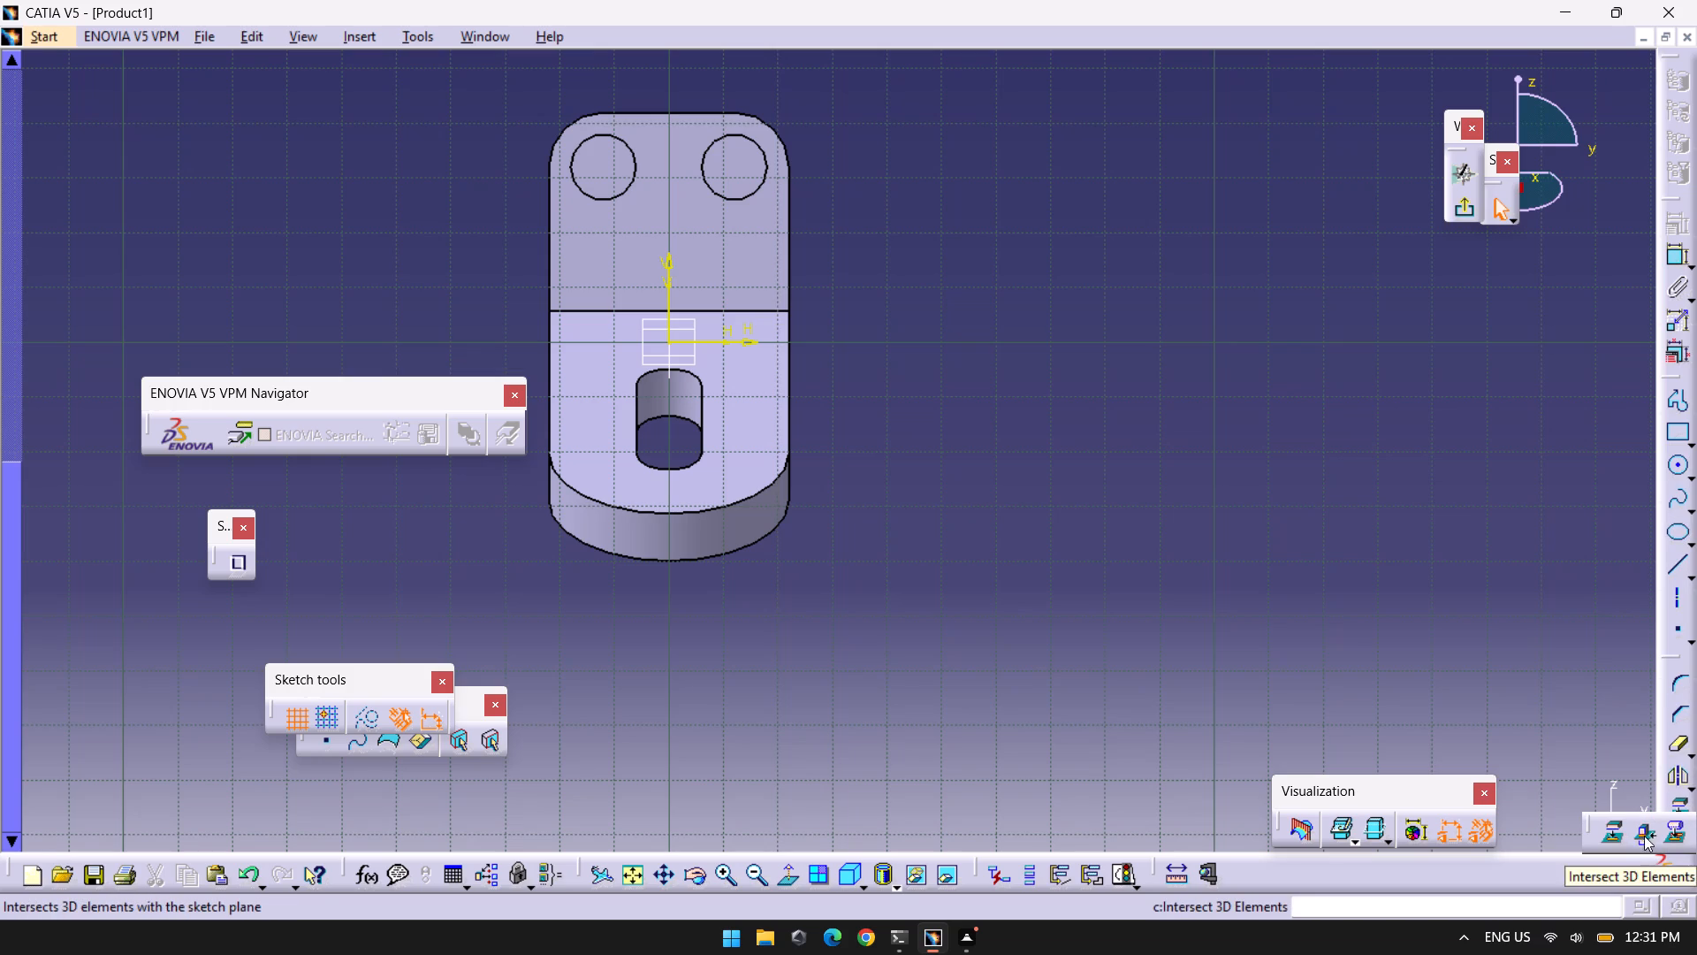
{"action": "left_click", "coordinate": [1605, 835]}
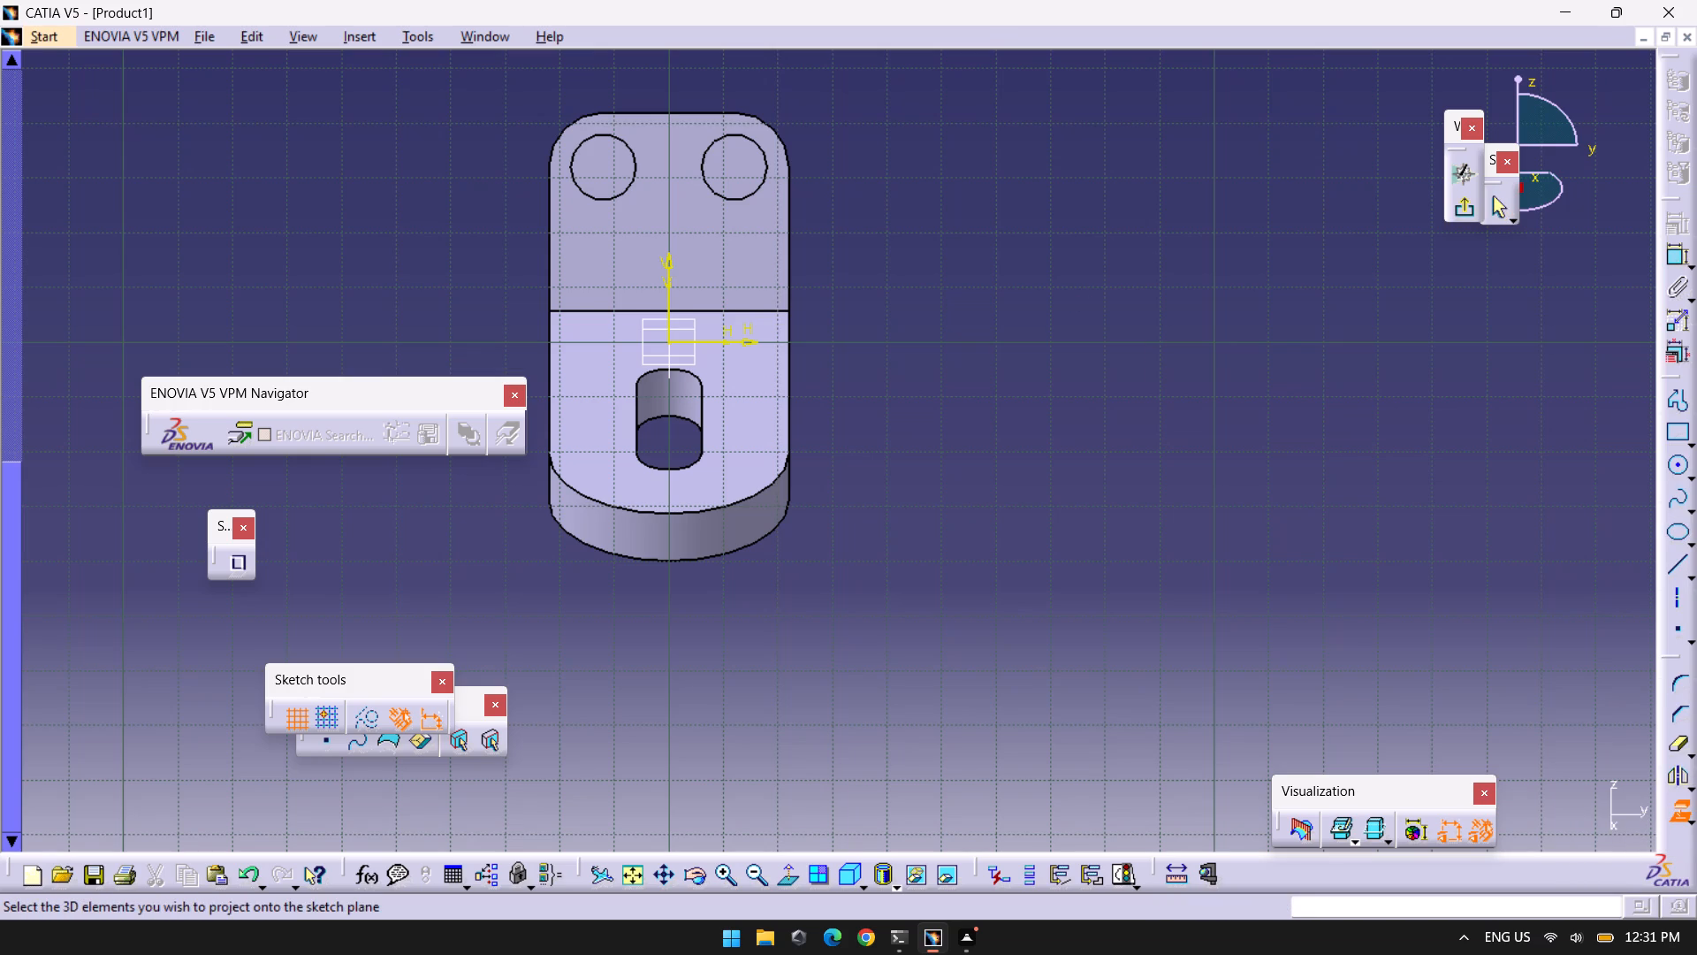
{"action": "left_click", "coordinate": [658, 112]}
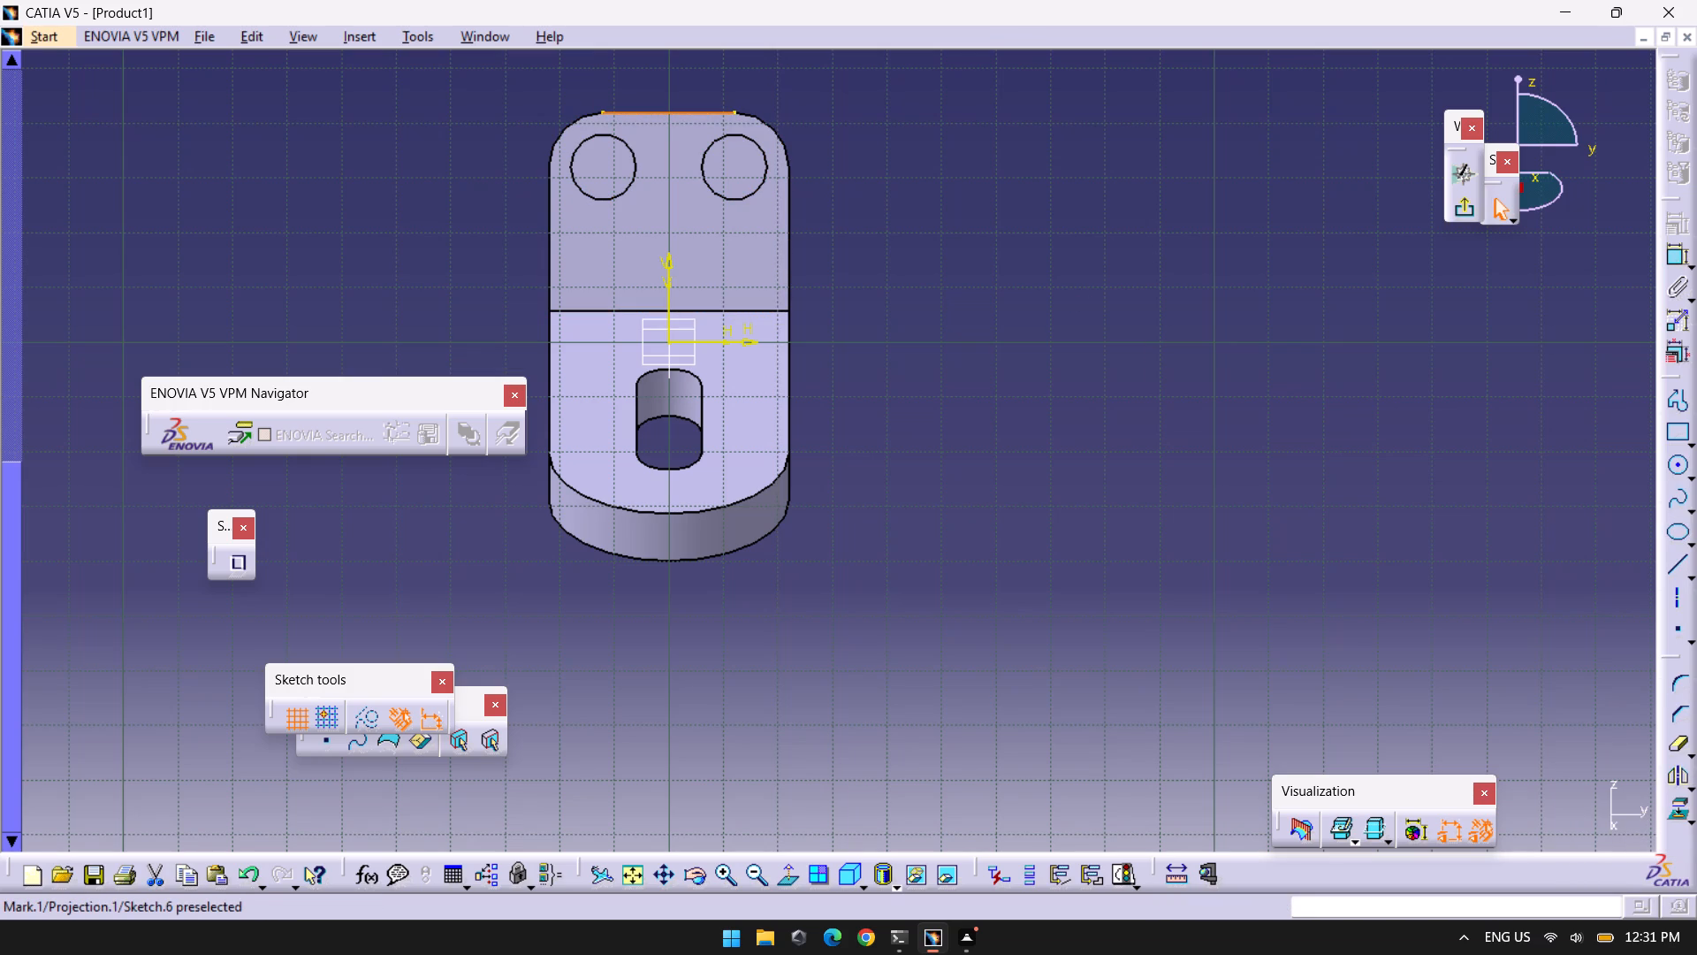
Draw a 10 mm vertical line downward from the projected edge's endpoint, ending at H 12 mm, V 32 mm.
{"action": "left_click", "coordinate": [1676, 566]}
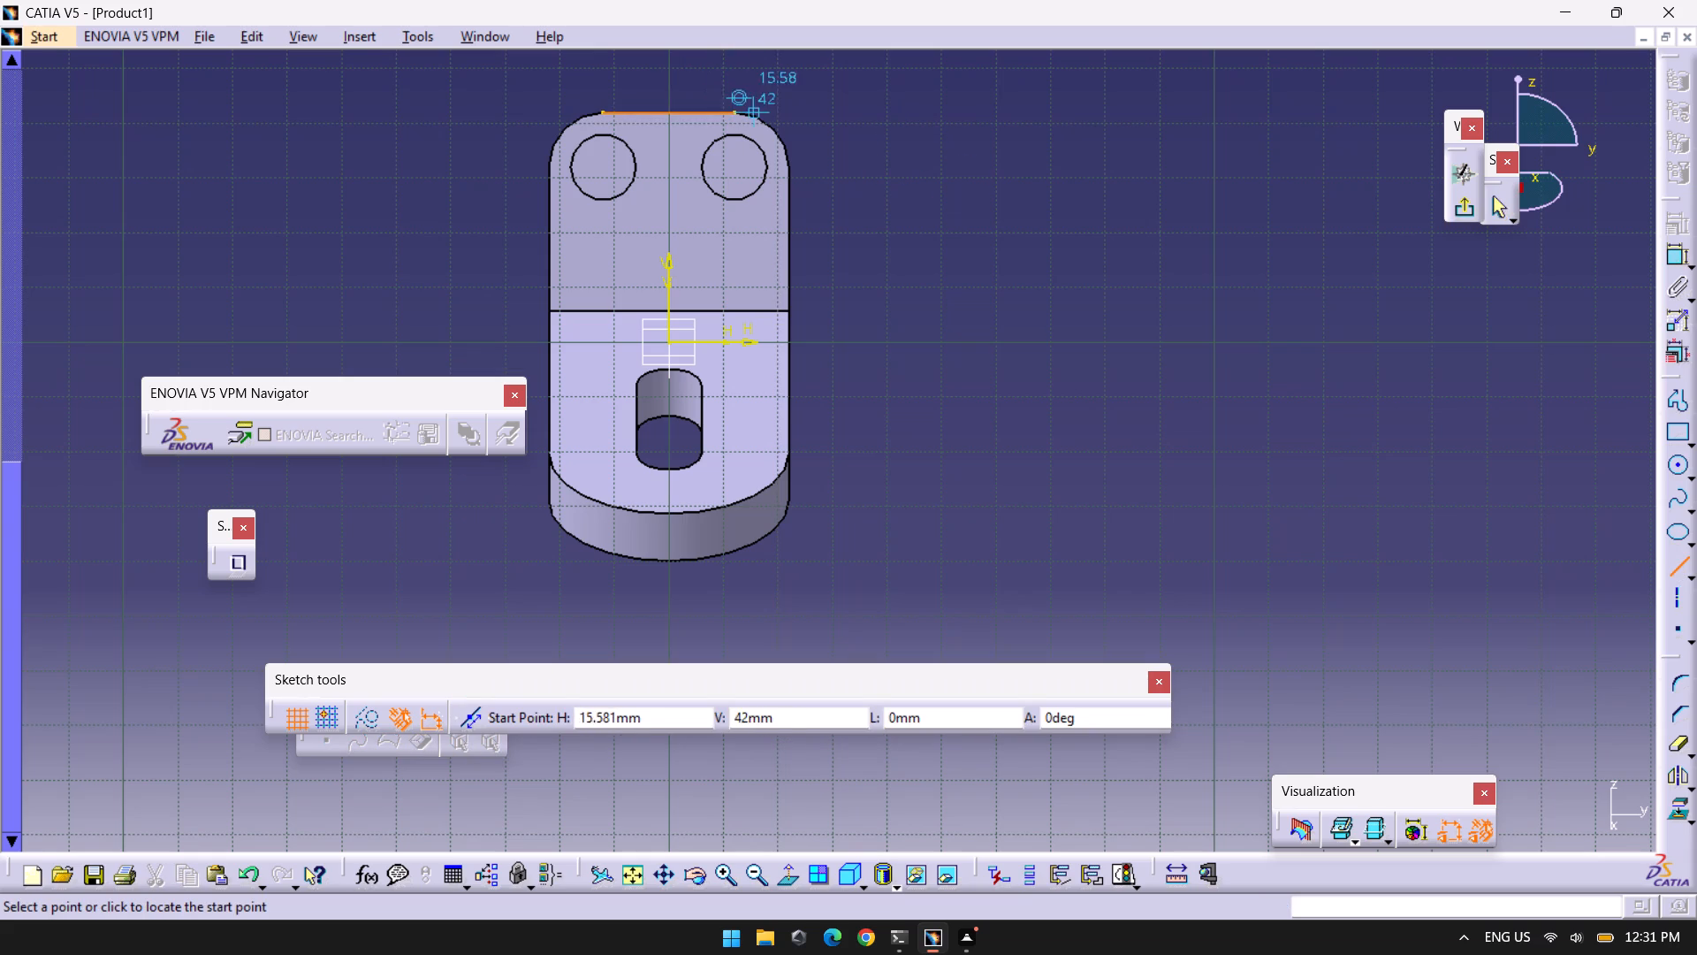
{"action": "left_click_drag", "start_coordinate": [734, 111], "coordinate": [750, 171]}
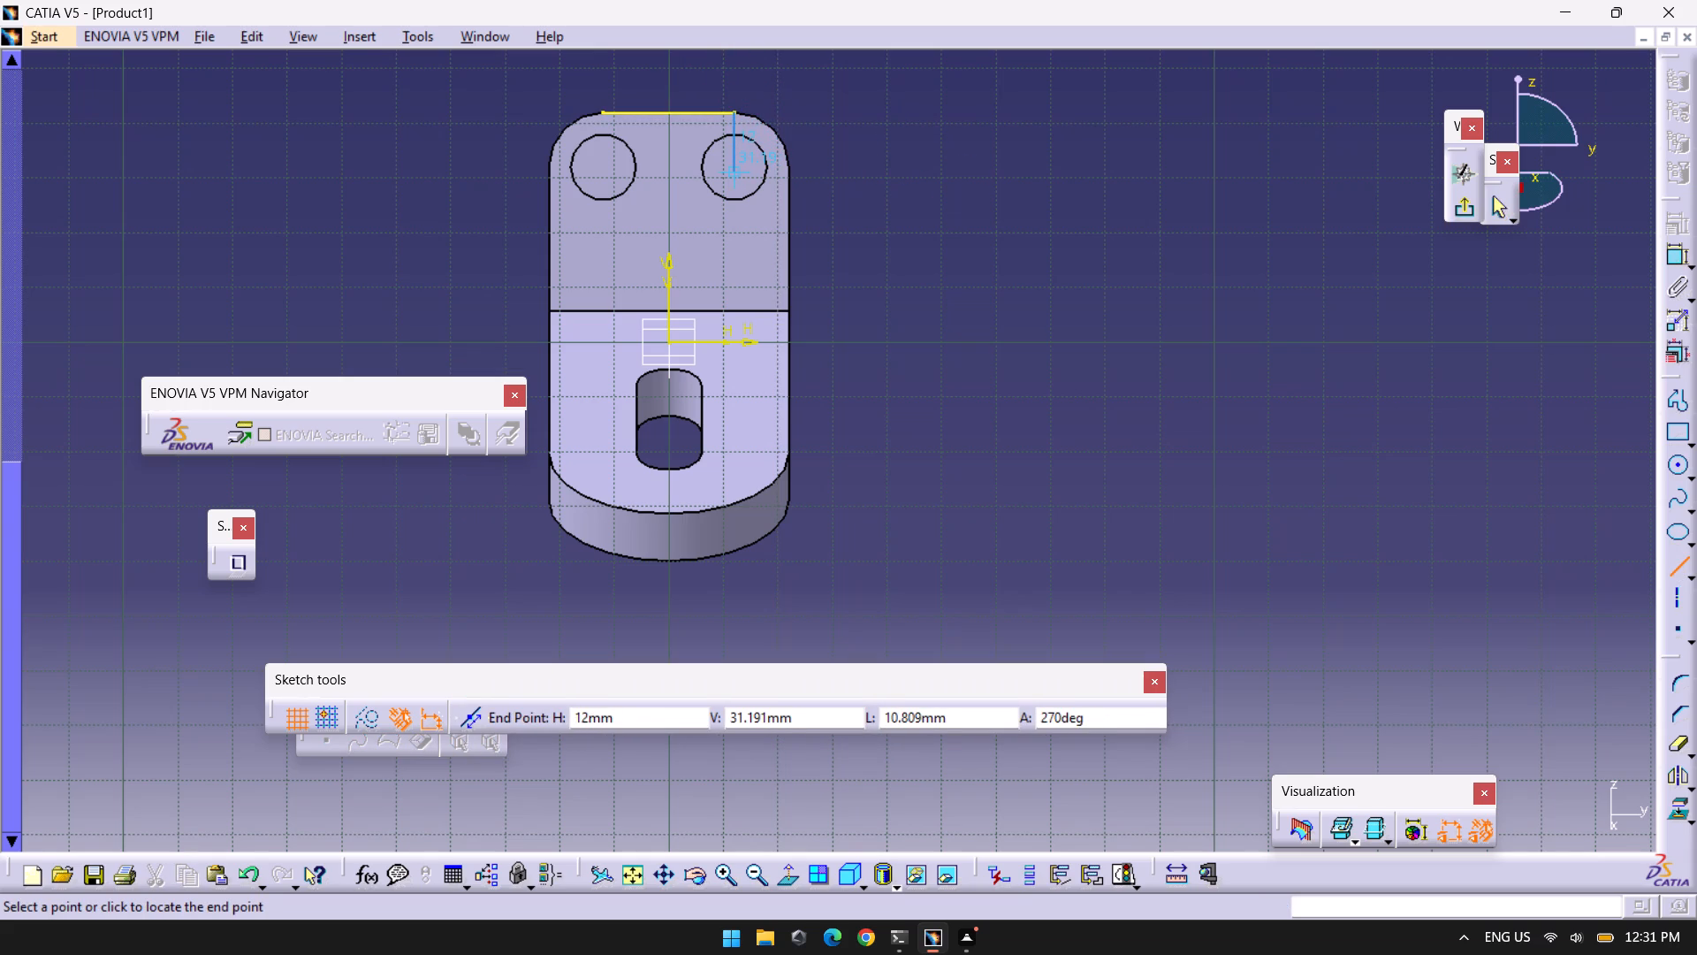
{"action": "key", "text": "Tab"}
{"action": "key", "text": "Tab"}
{"action": "key", "text": "Tab"}
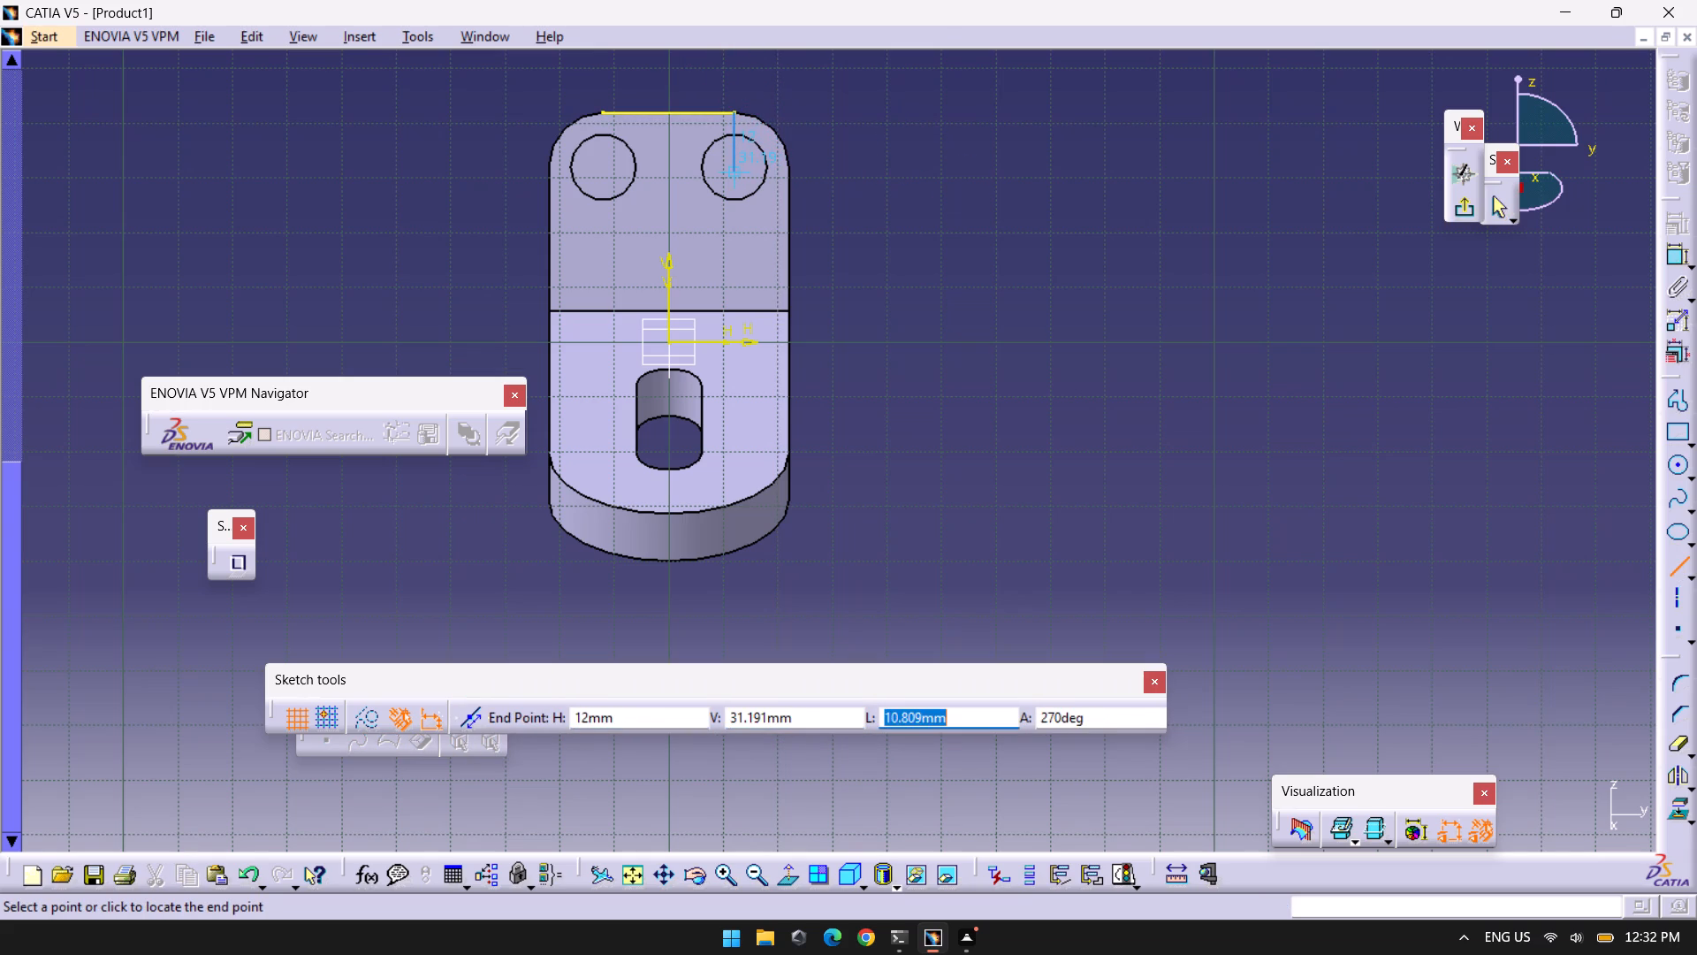
{"action": "type", "text": "110"}
{"action": "key", "text": "Return"}
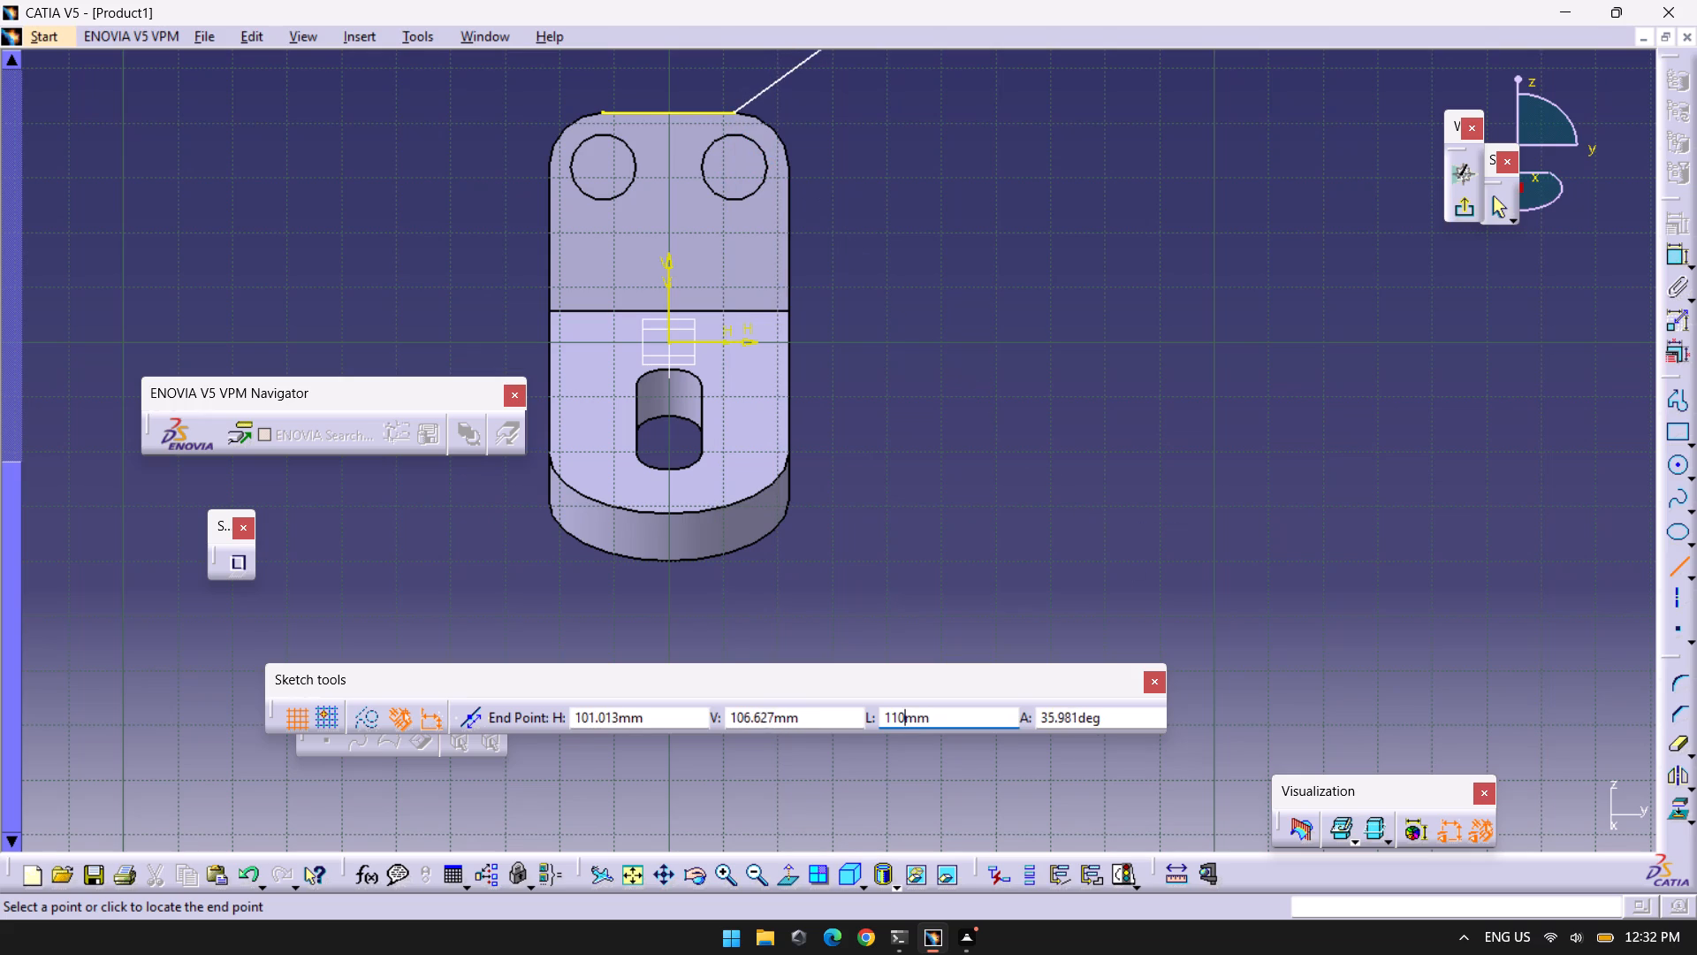
{"action": "key", "text": "BackSpace"}
{"action": "key", "text": "BackSpace"}
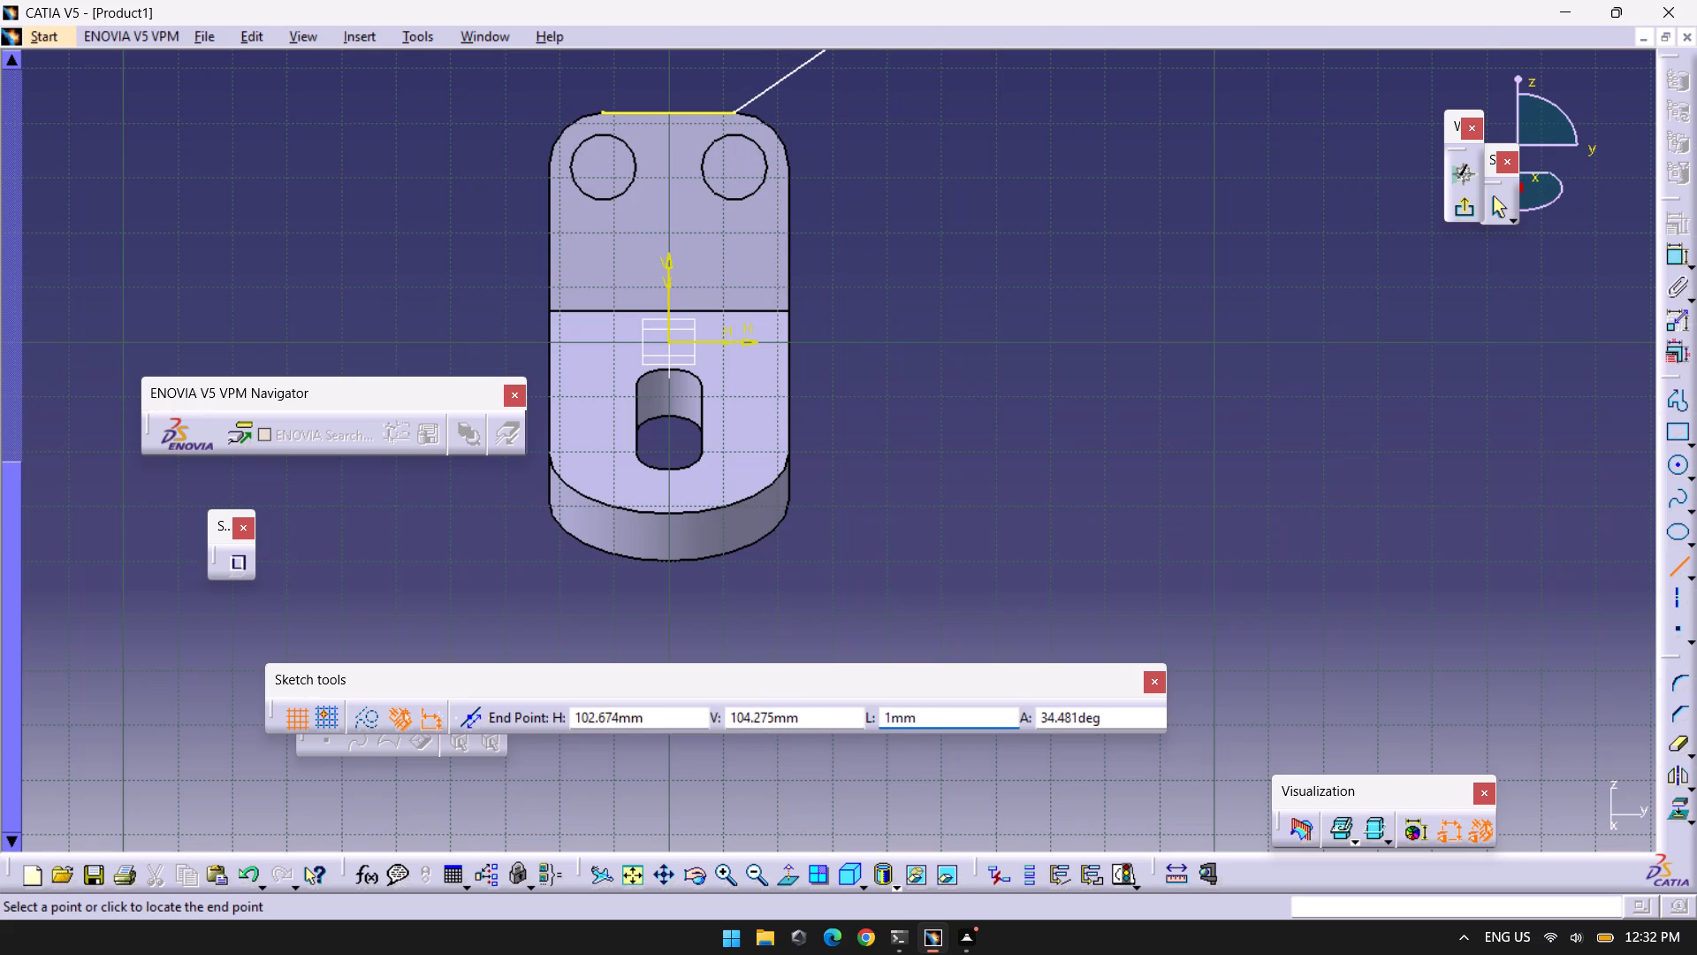
{"action": "key", "text": "0"}
{"action": "key", "text": "Return"}
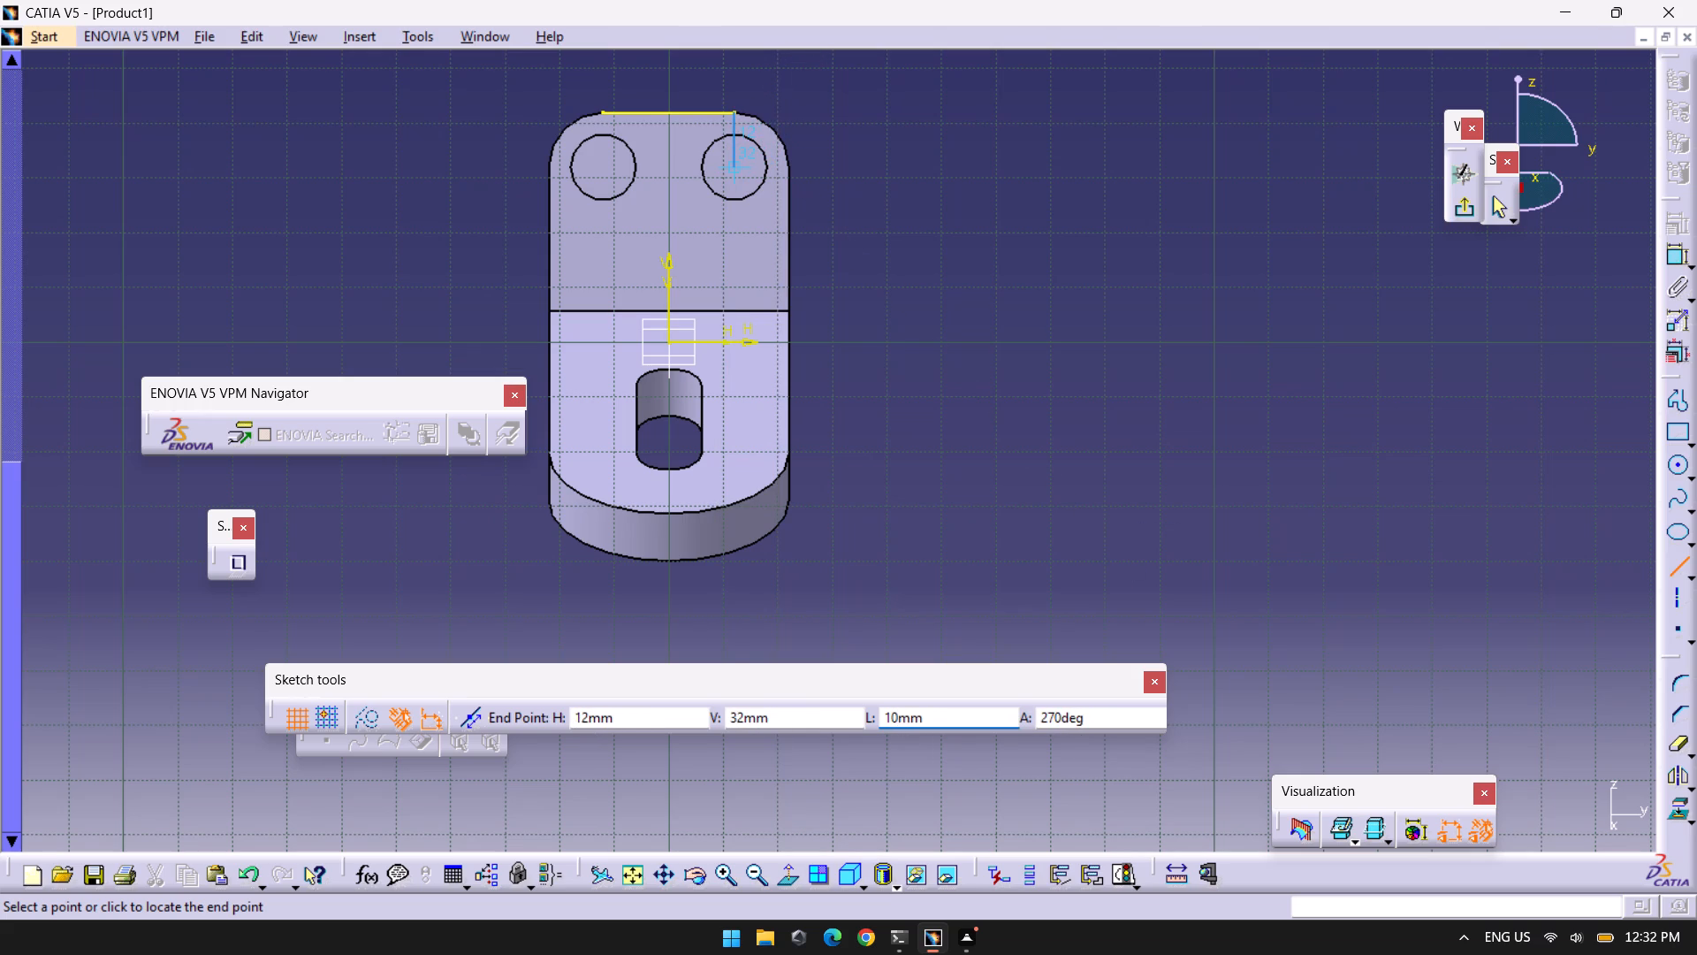
{"action": "left_click", "coordinate": [734, 170]}
{"action": "key", "text": "Escape"}
{"action": "key", "text": "Escape"}
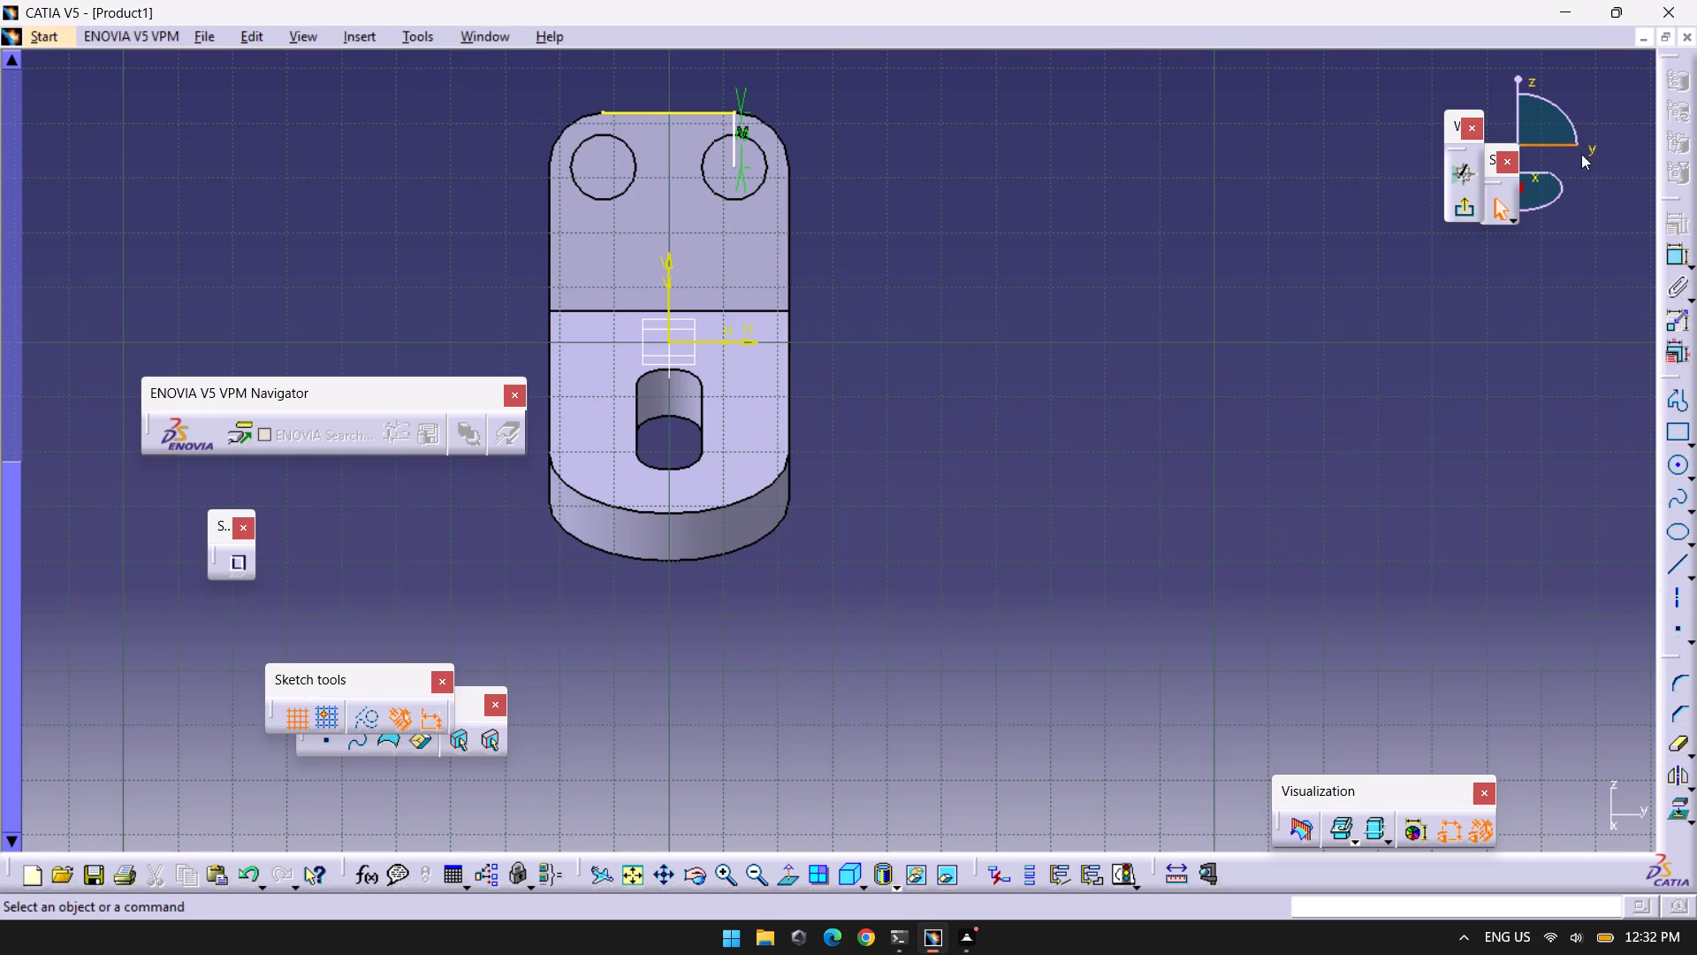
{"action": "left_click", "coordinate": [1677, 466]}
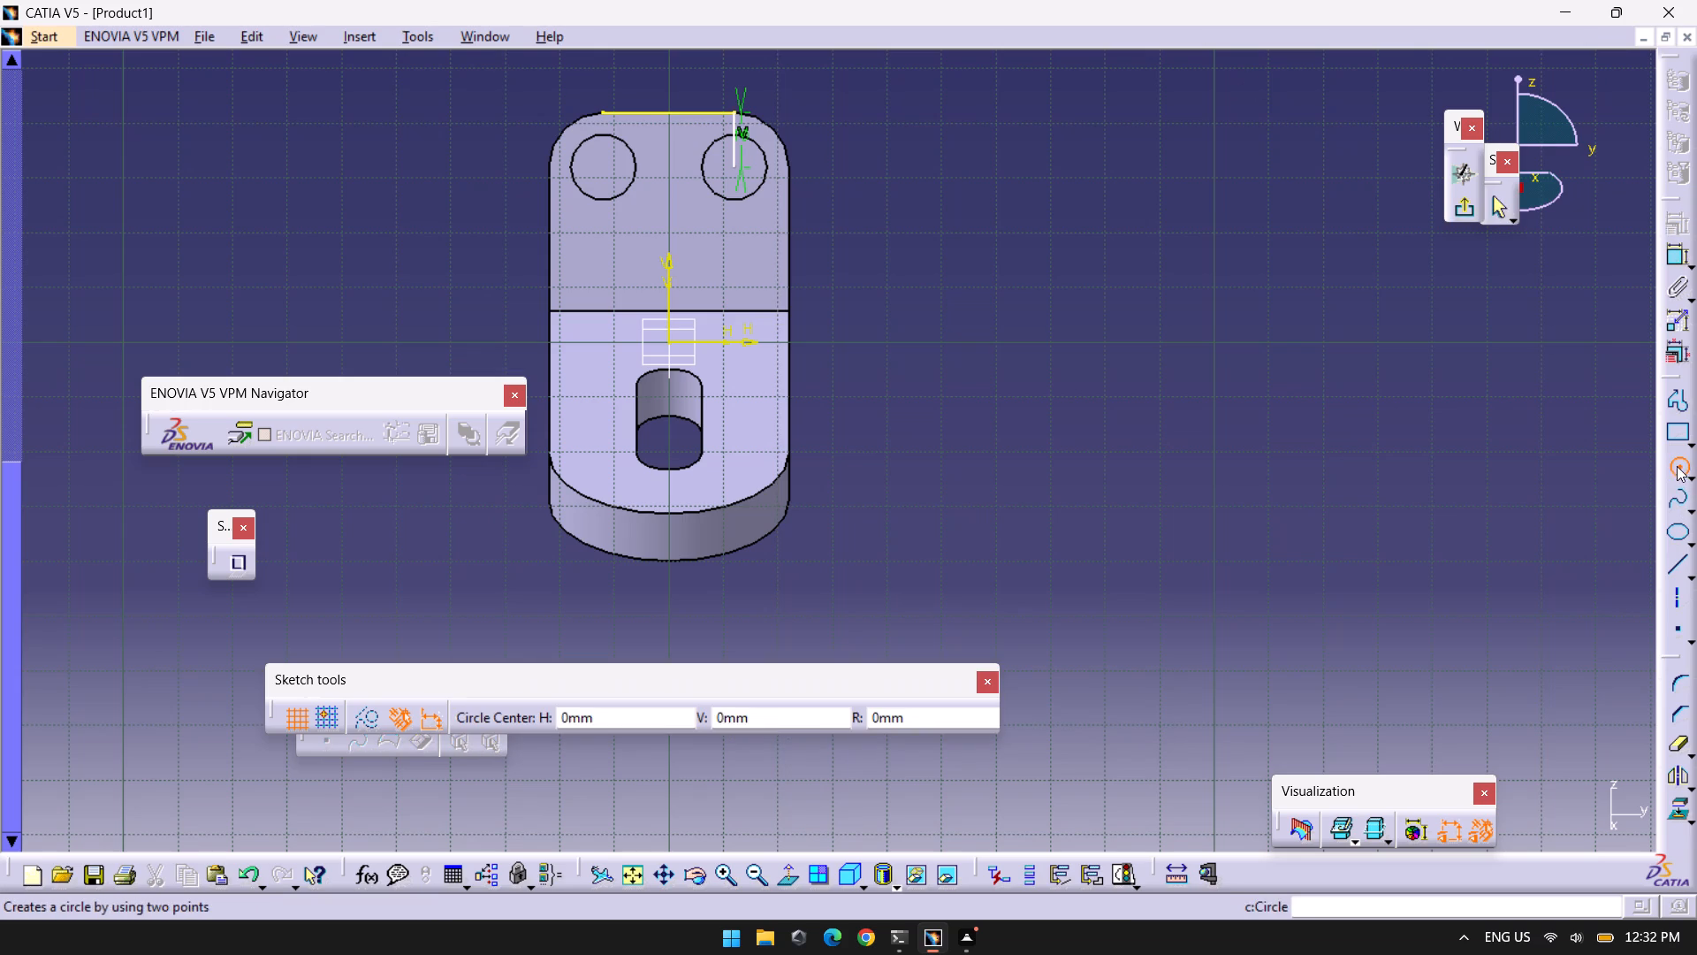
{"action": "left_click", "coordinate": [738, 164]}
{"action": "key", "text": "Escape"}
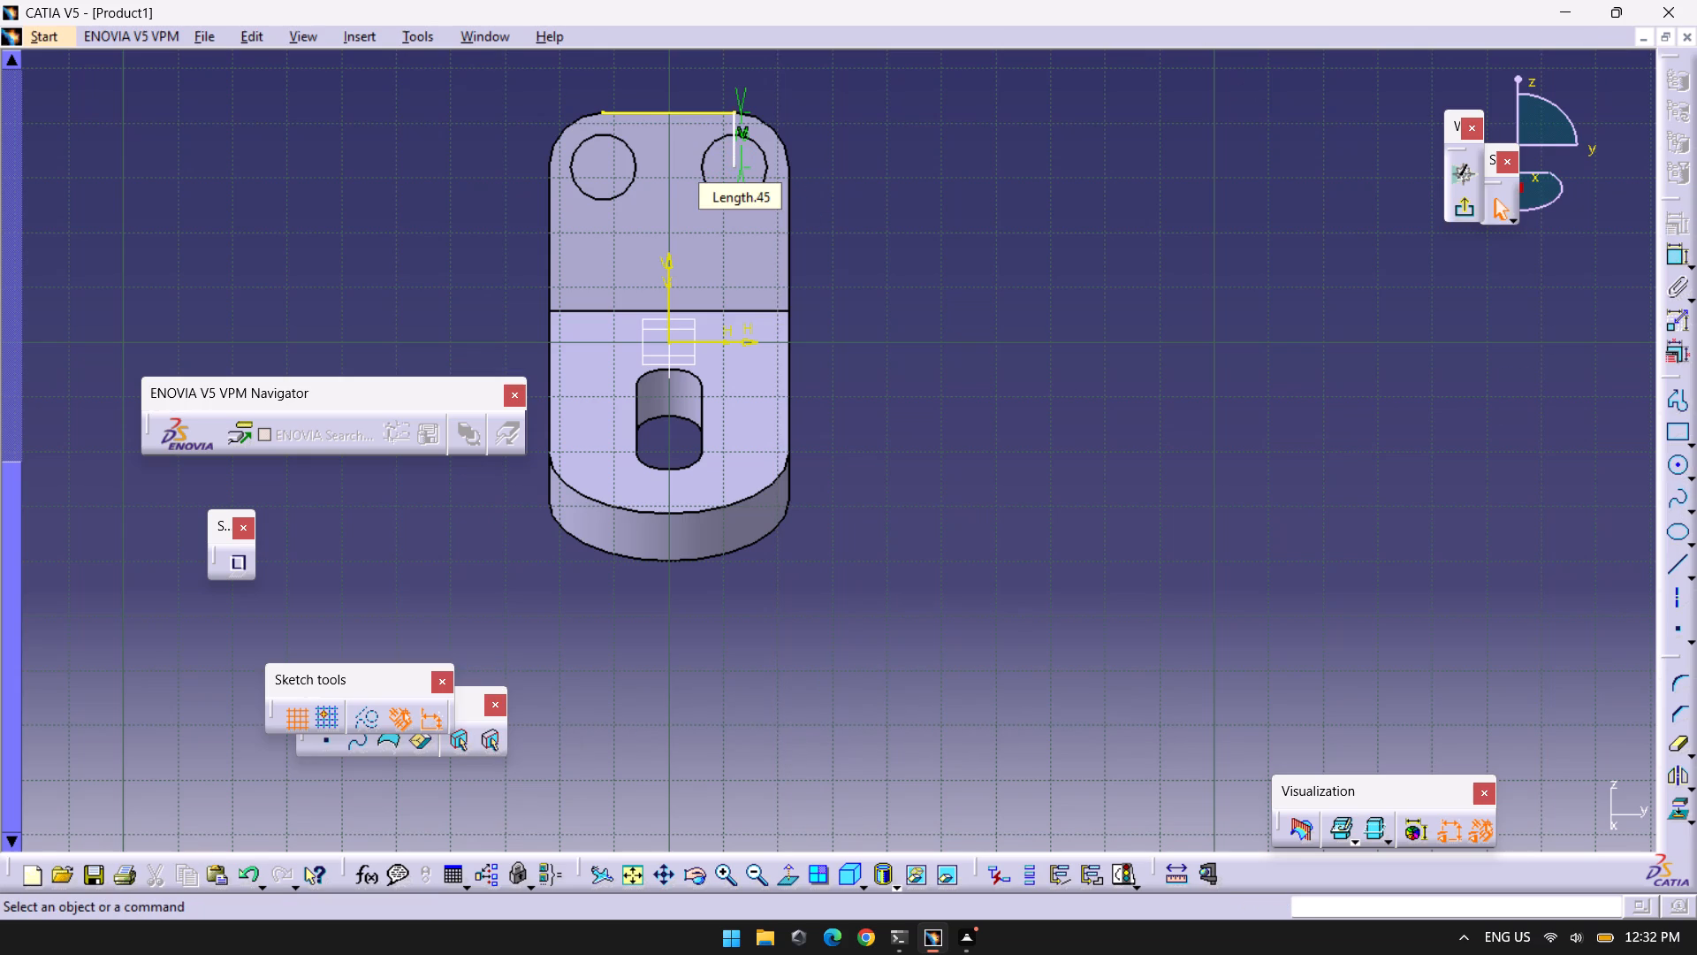
Draw a circle of radius 3 mm inside the circular recess, centred on the construction line's lower endpoint at H 12 mm, V 32 mm.
{"action": "left_click", "coordinate": [1675, 457]}
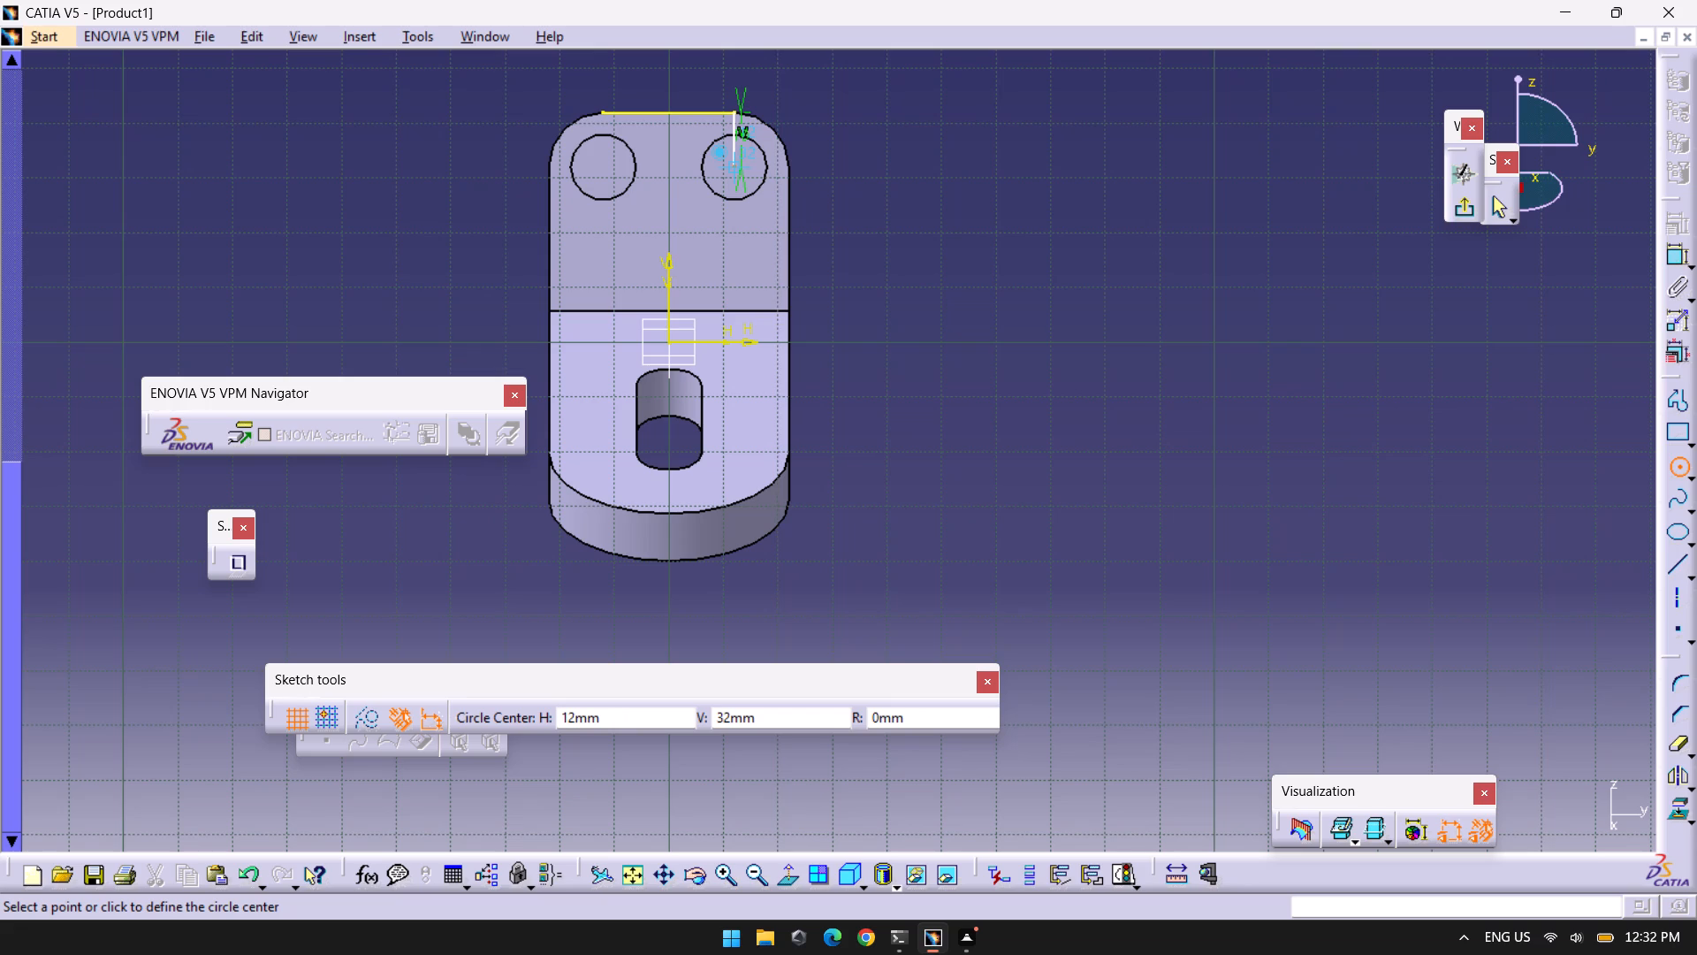
{"action": "triple_click", "coordinate": [730, 868]}
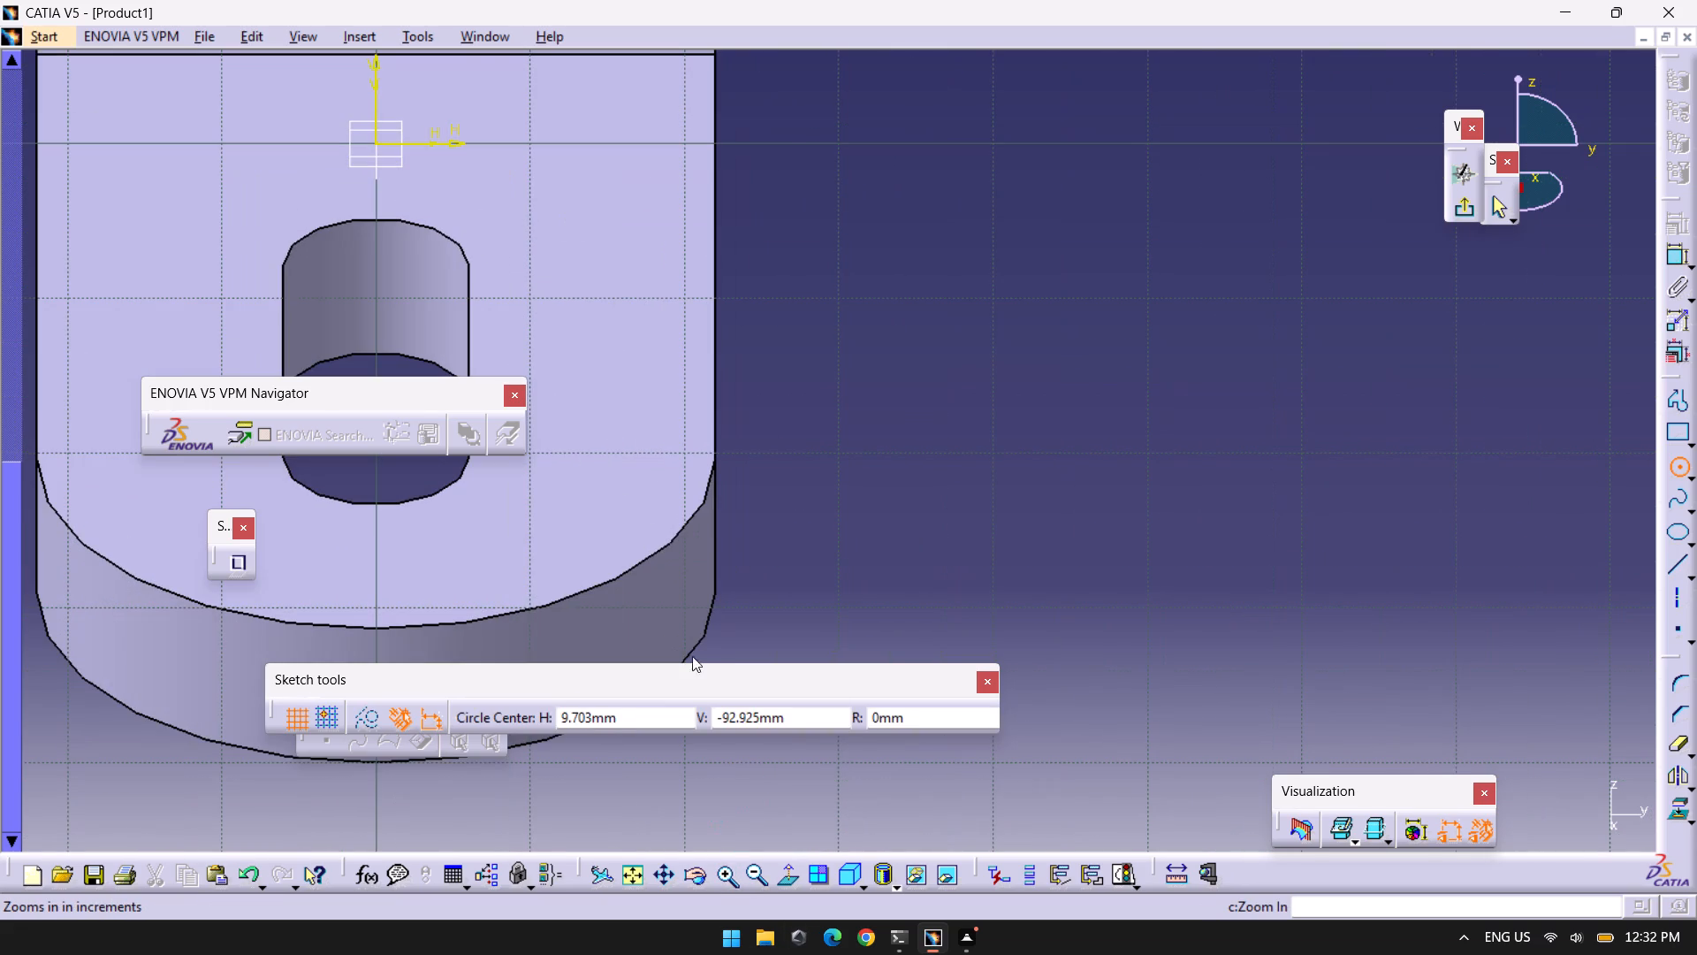
{"action": "left_click", "coordinate": [664, 870]}
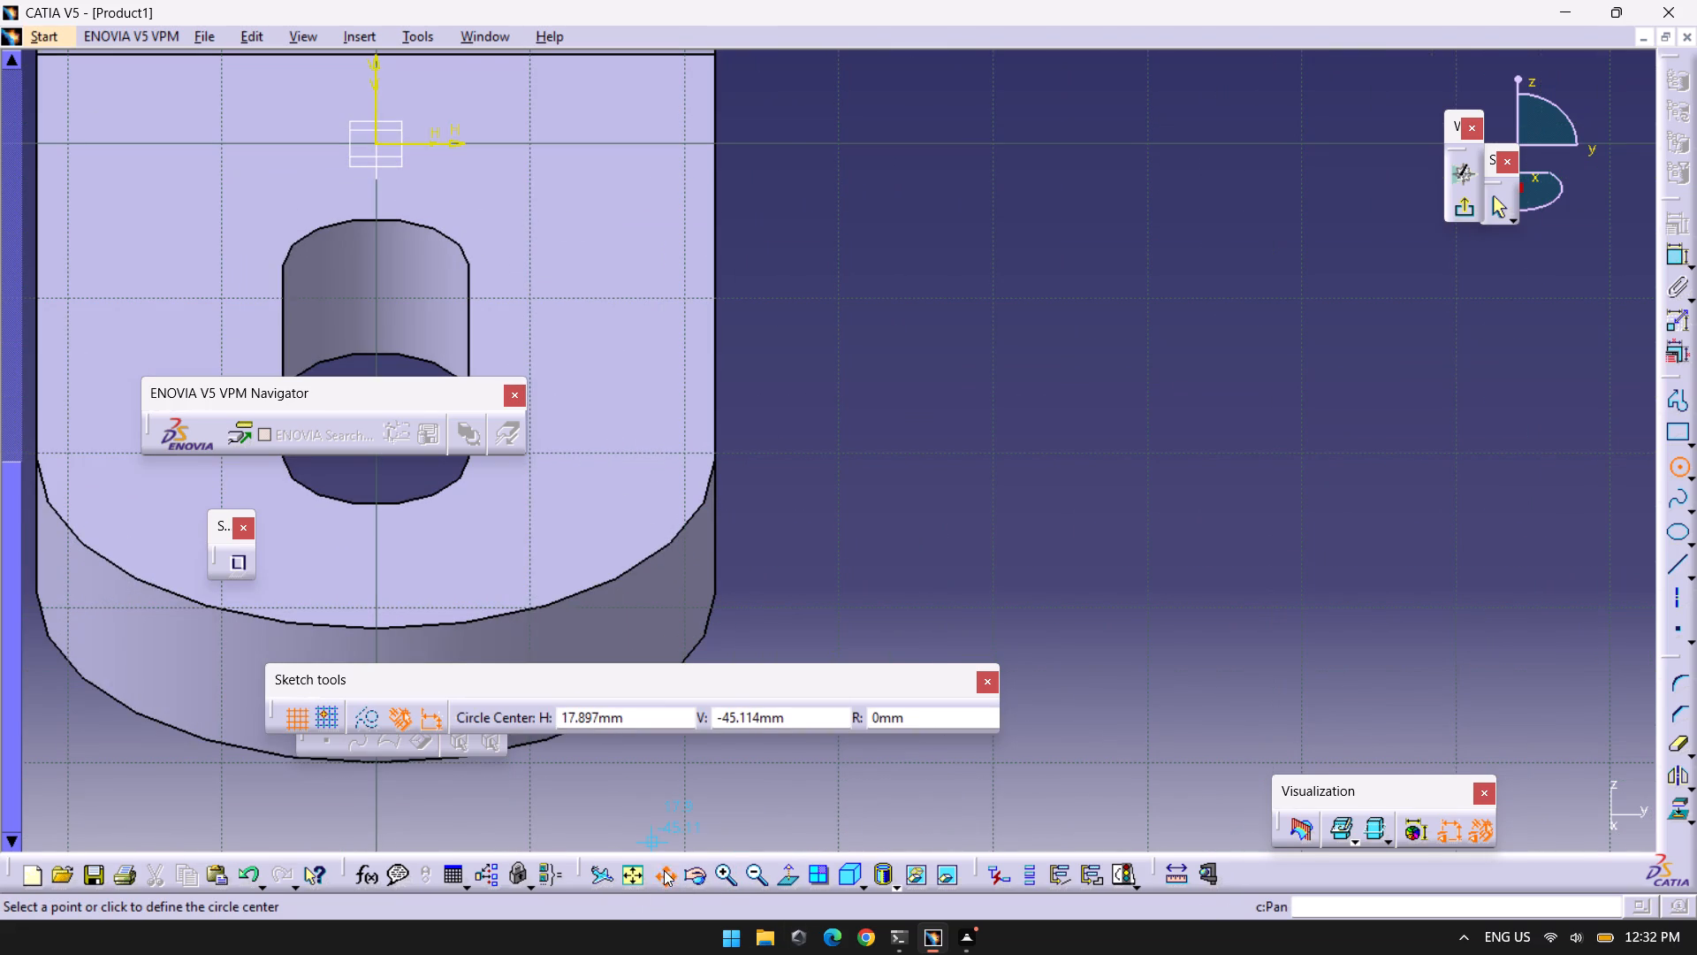
{"action": "left_click", "coordinate": [813, 289]}
{"action": "left_click_drag", "start_coordinate": [813, 289], "coordinate": [818, 400]}
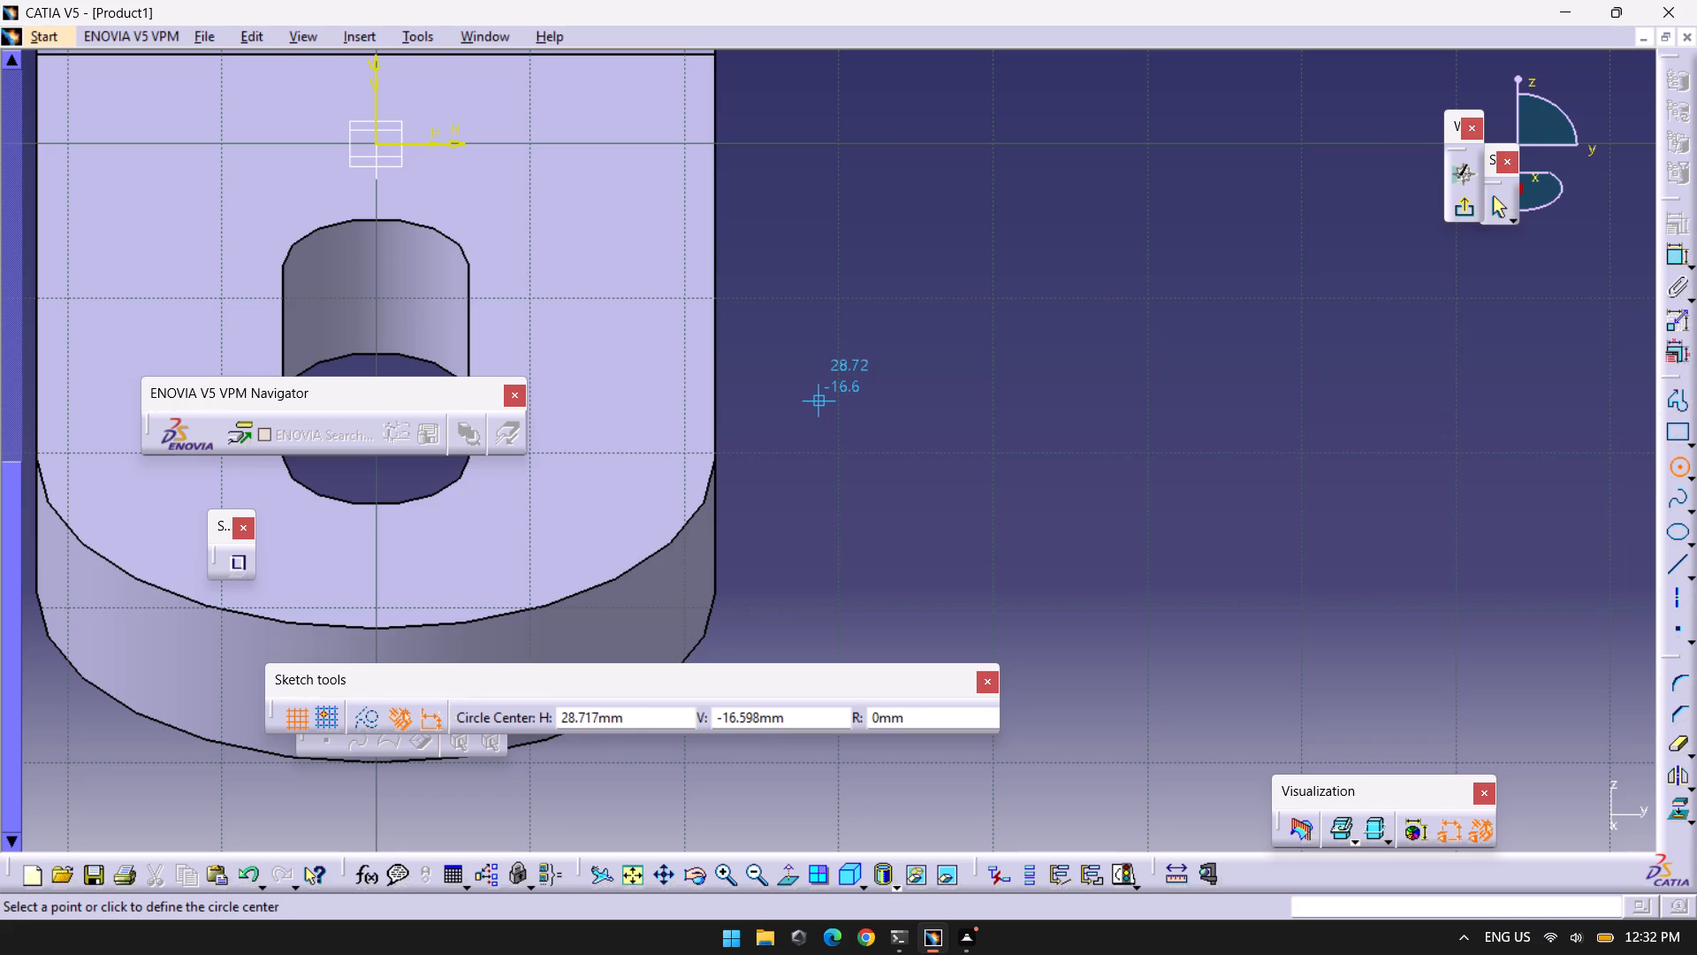
{"action": "left_click", "coordinate": [665, 872]}
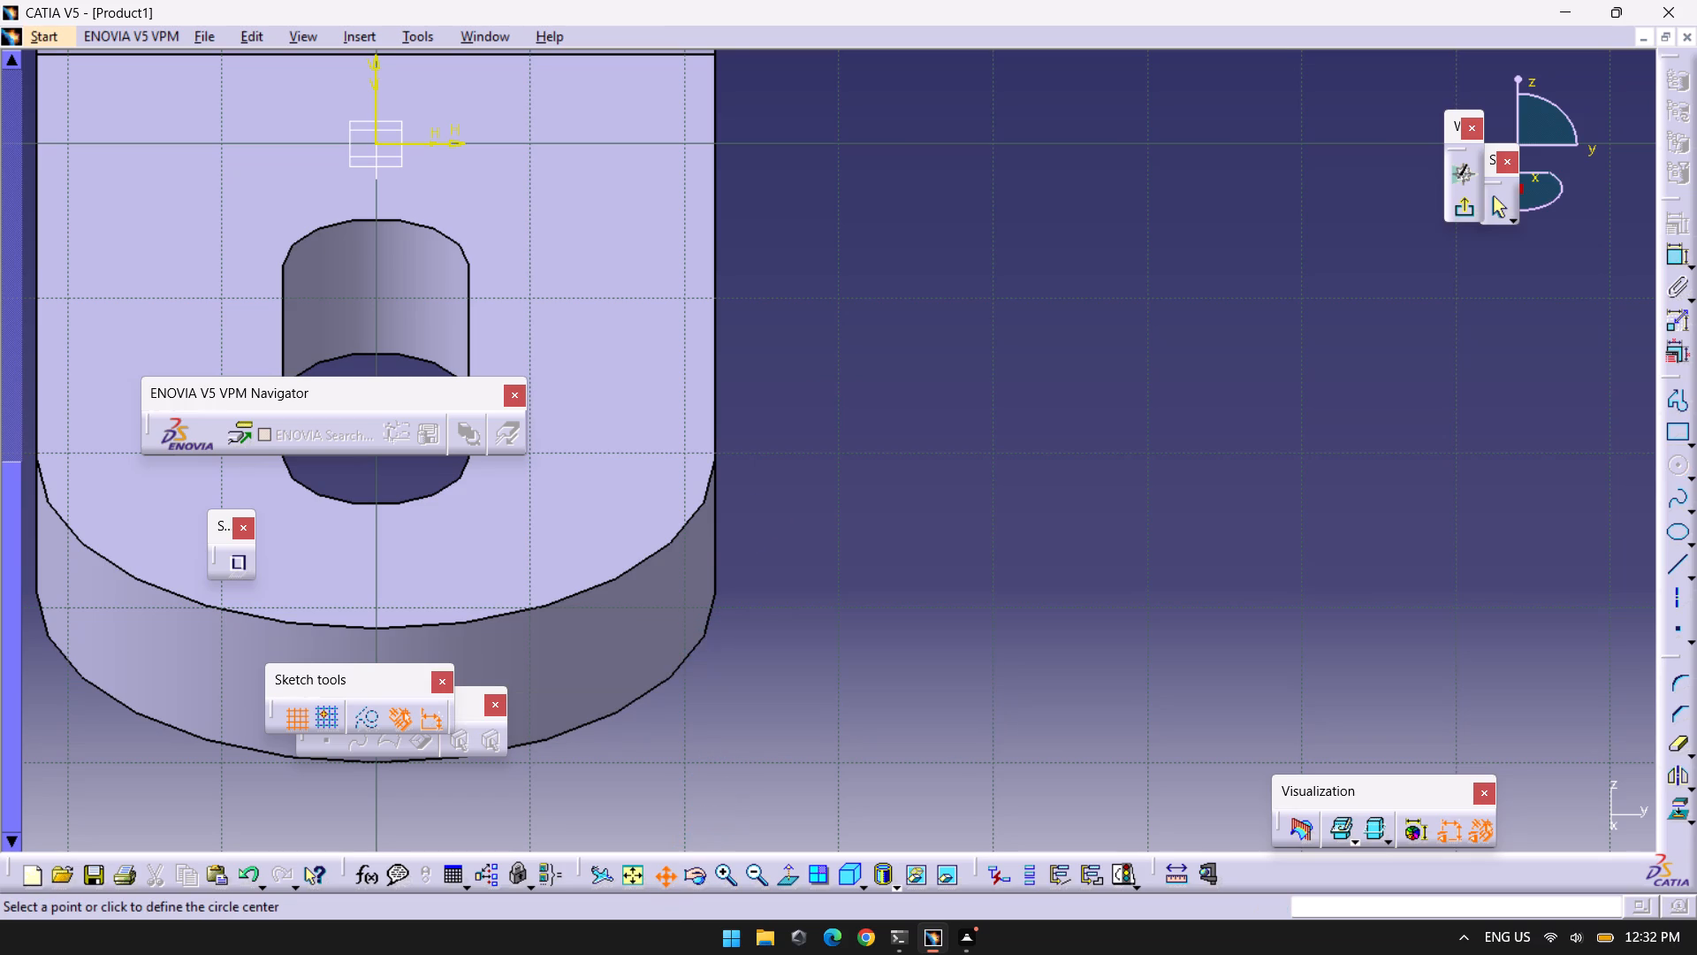
{"action": "left_click_drag", "start_coordinate": [818, 305], "coordinate": [931, 857]}
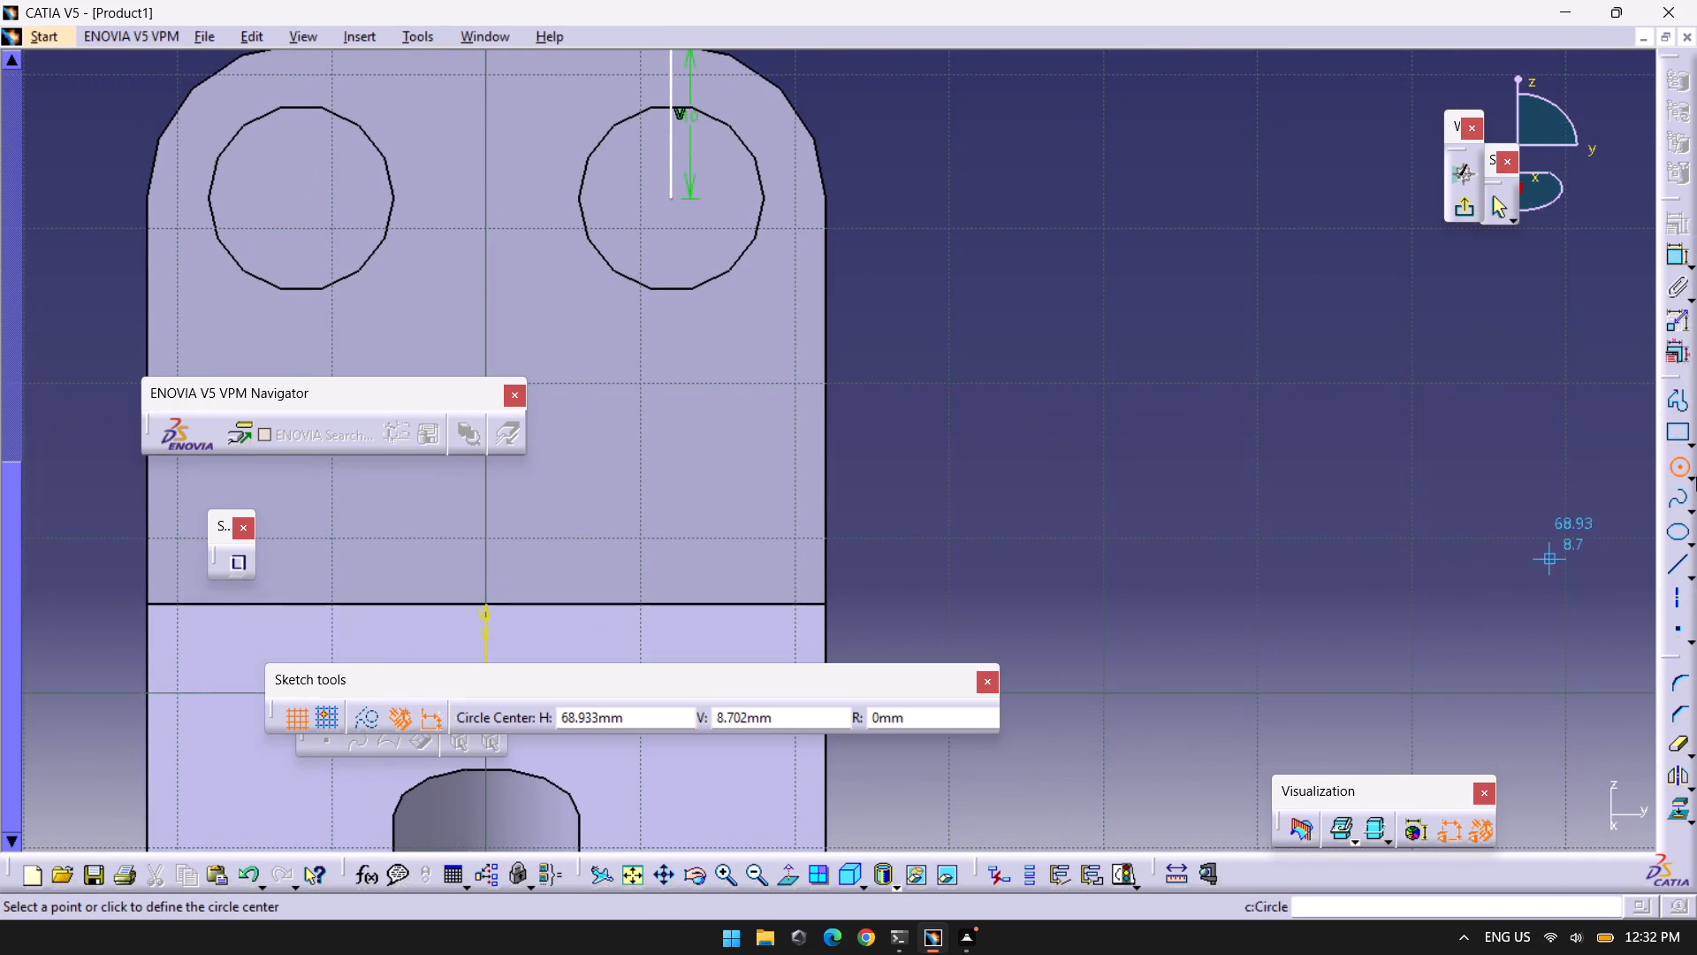
{"action": "left_click", "coordinate": [676, 199]}
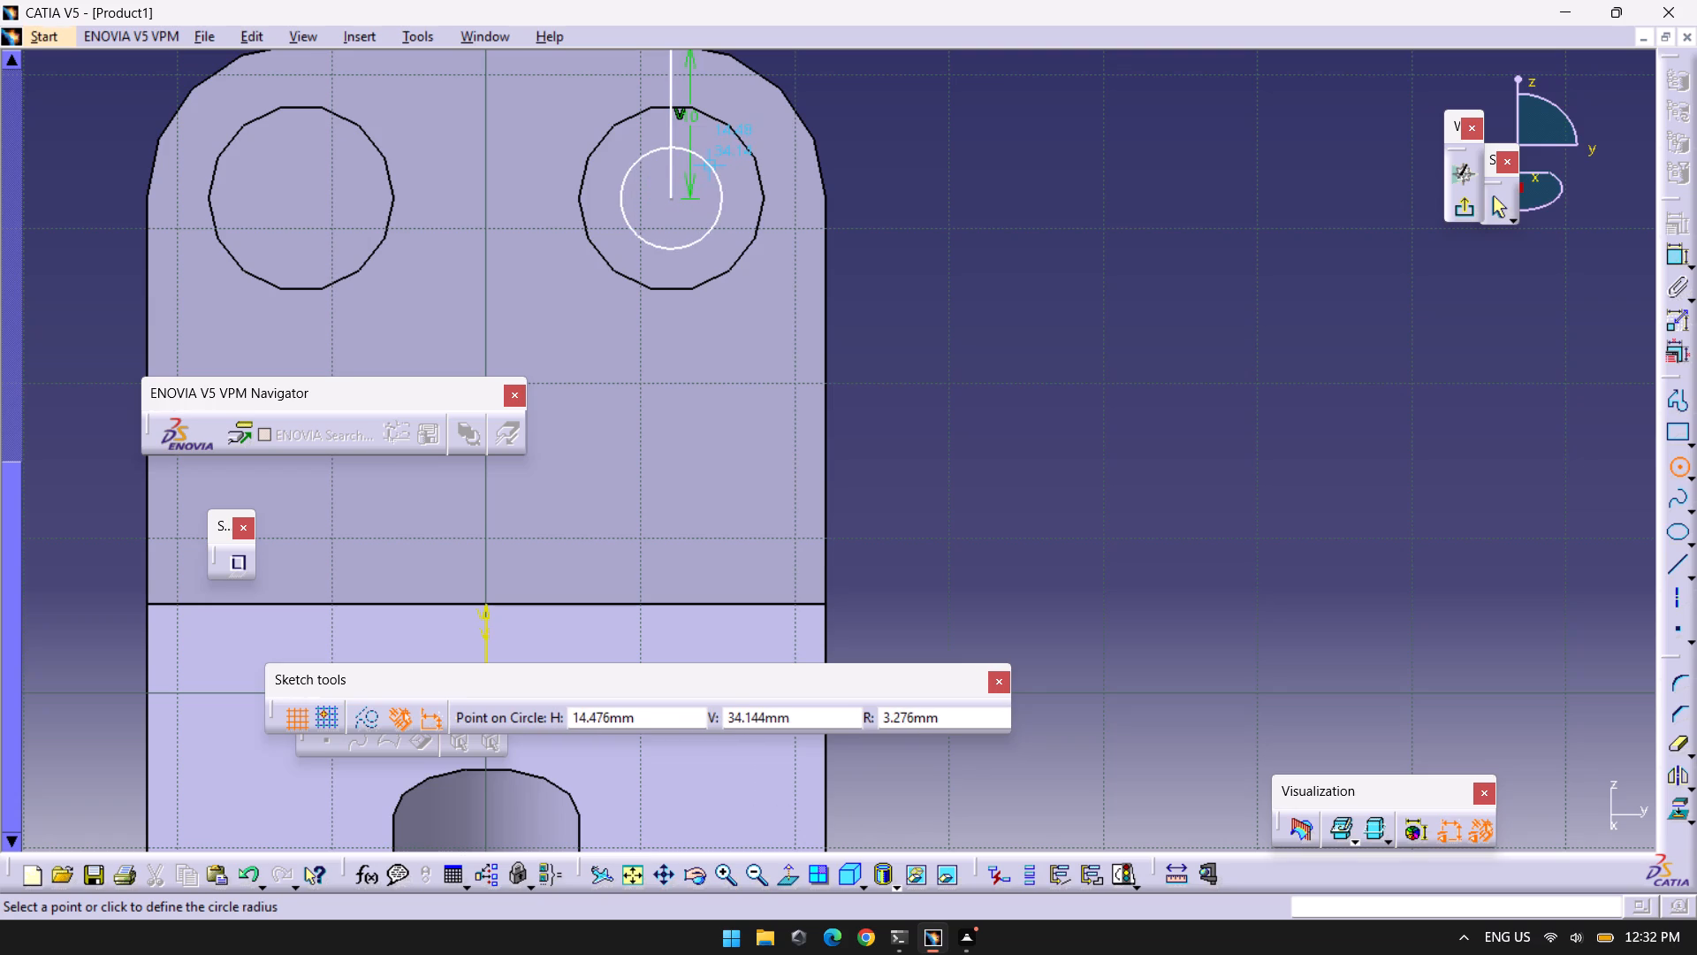
{"action": "key", "text": "Tab"}
{"action": "key", "text": "Tab"}
{"action": "key", "text": "Tab"}
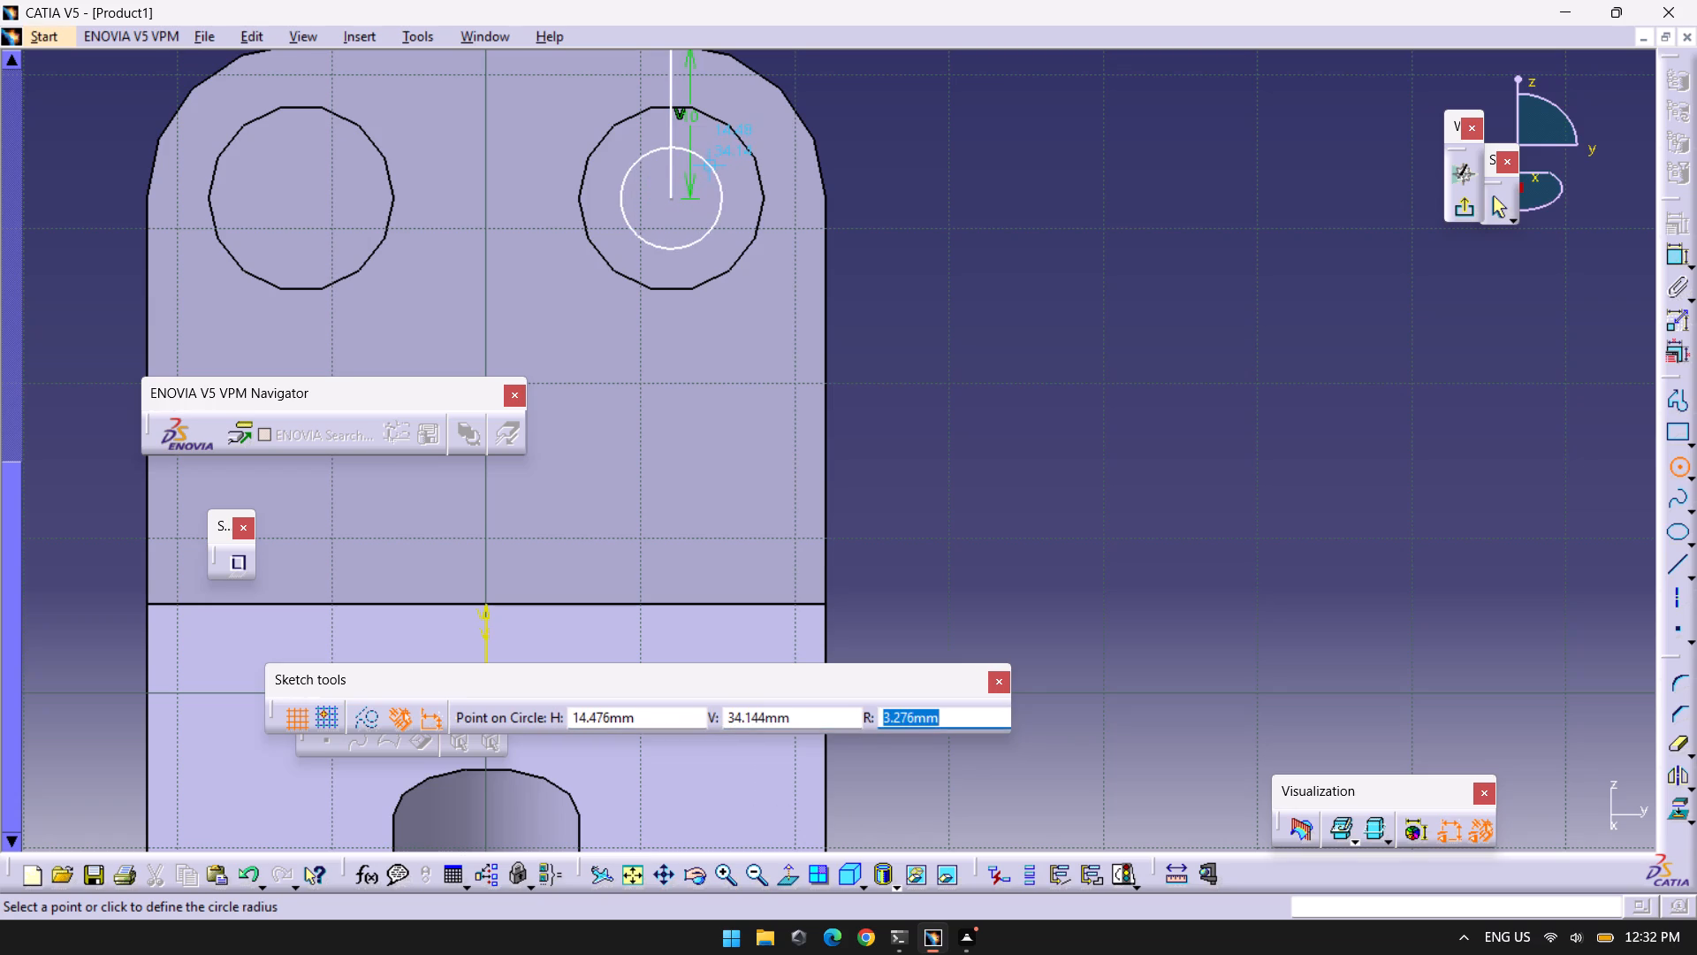
{"action": "key", "text": "3"}
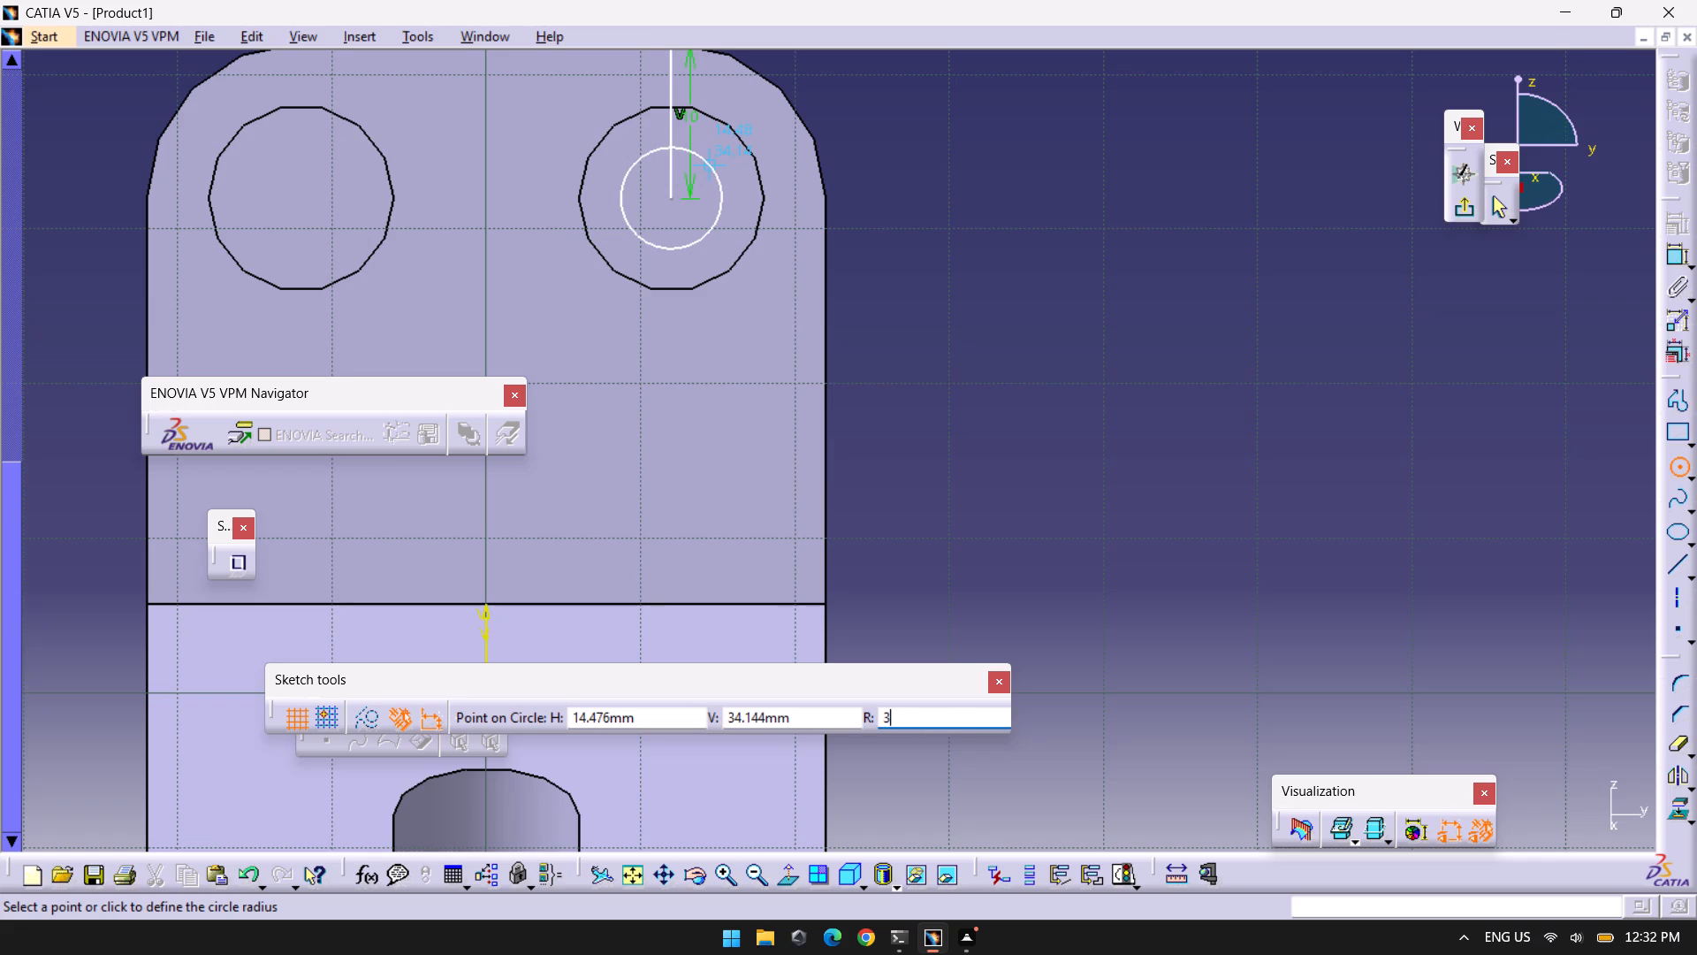
{"action": "key", "text": "Return"}
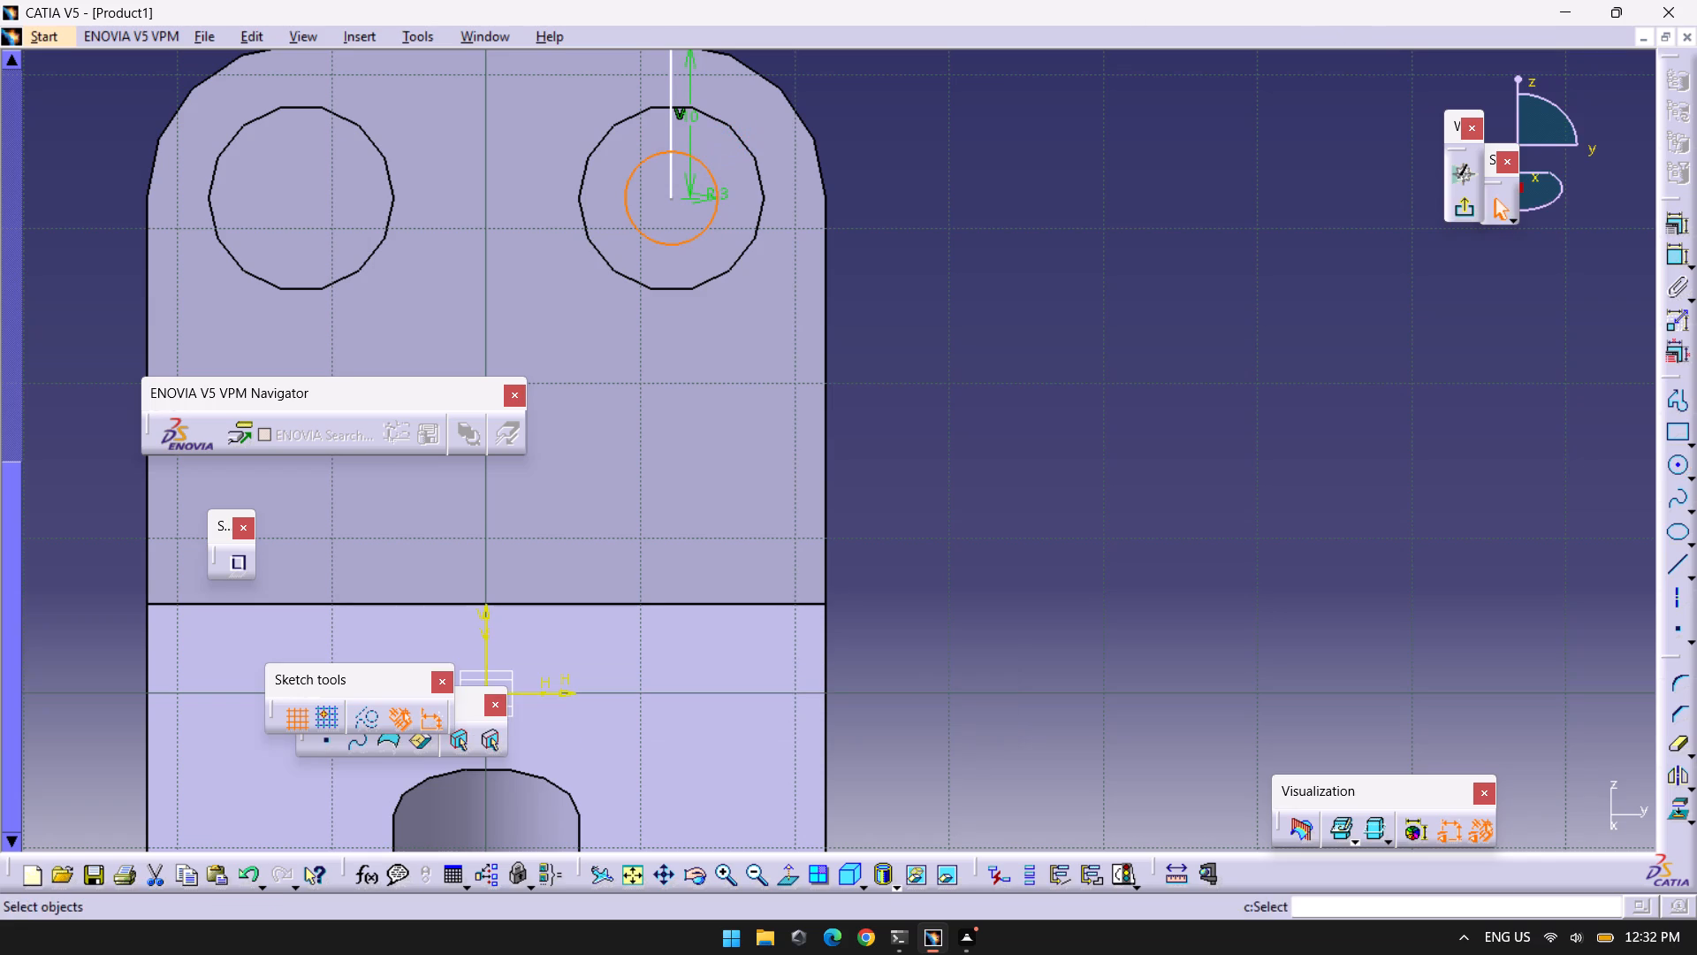
Mirror the 3 mm radius circle about the sketch's vertical axis into the other recess.
{"action": "left_click", "coordinate": [1672, 777]}
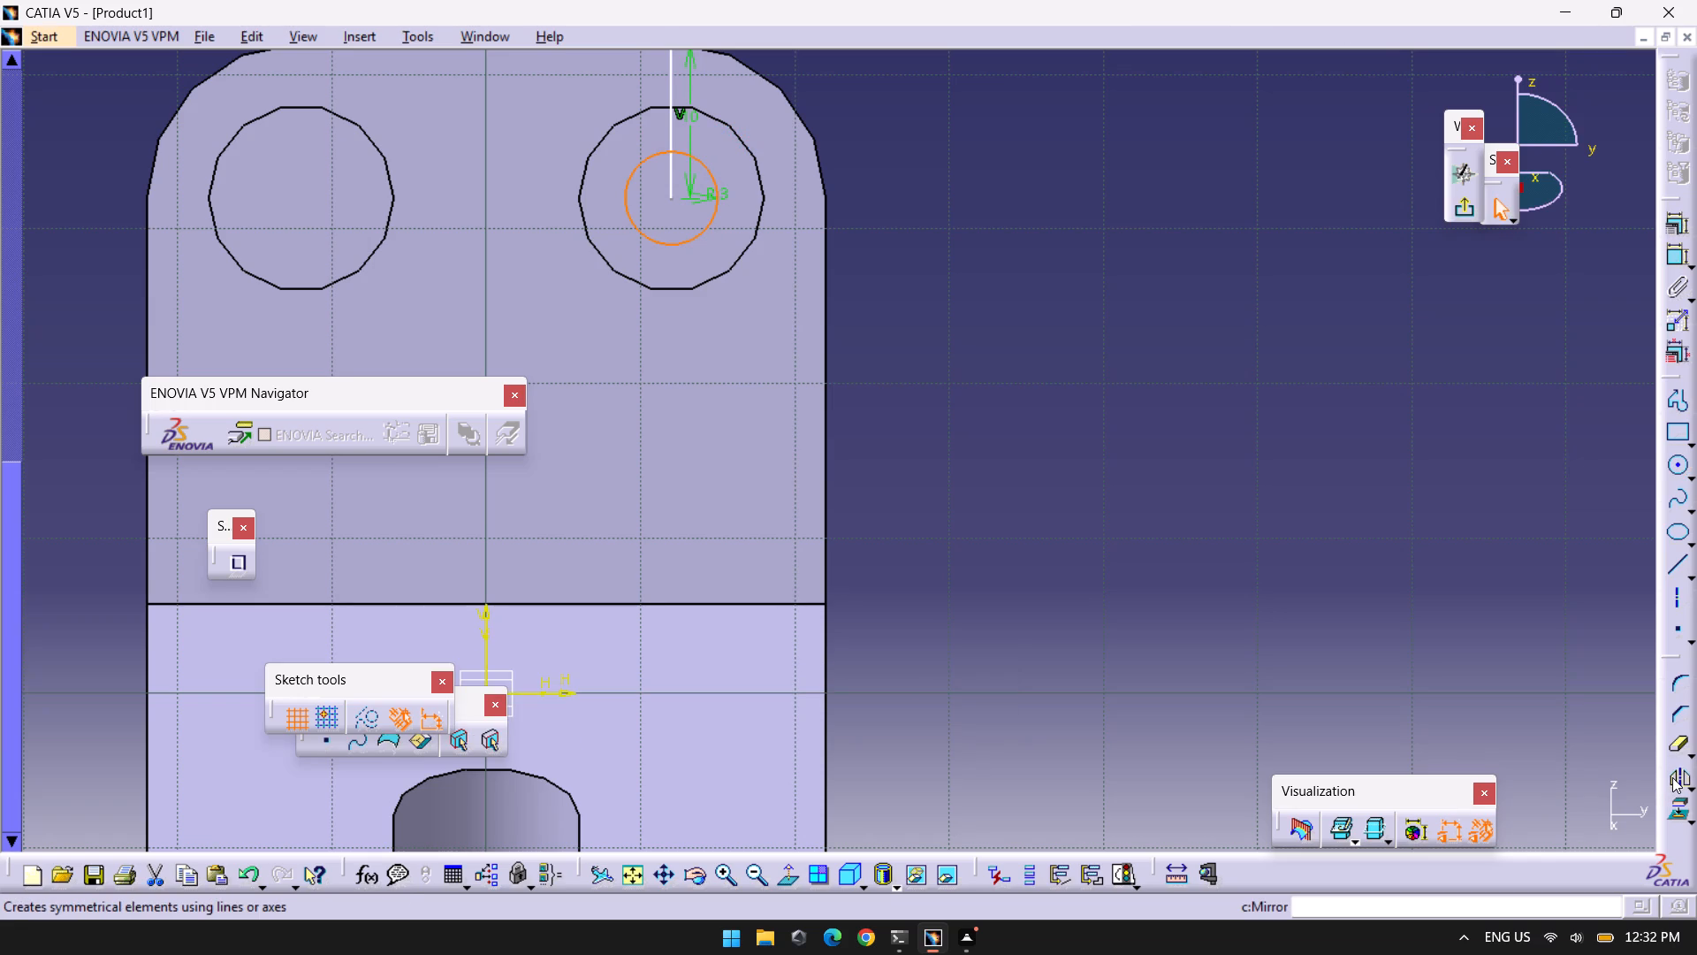
{"action": "left_click", "coordinate": [491, 632]}
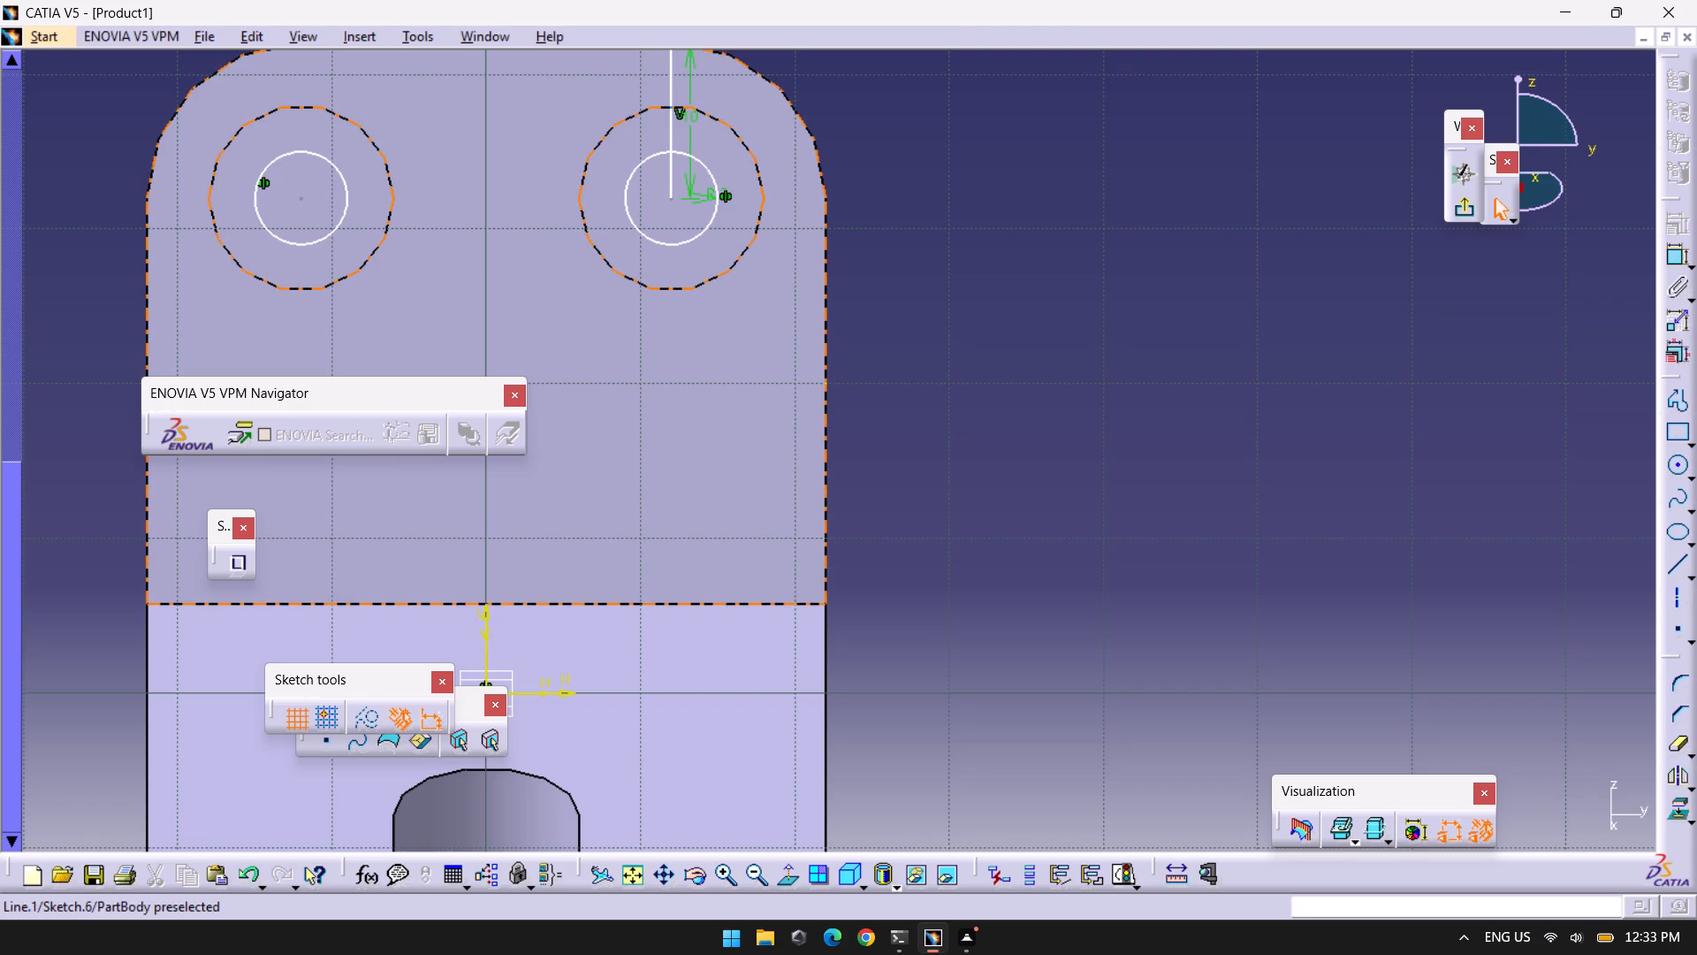
{"action": "key", "text": "Escape"}
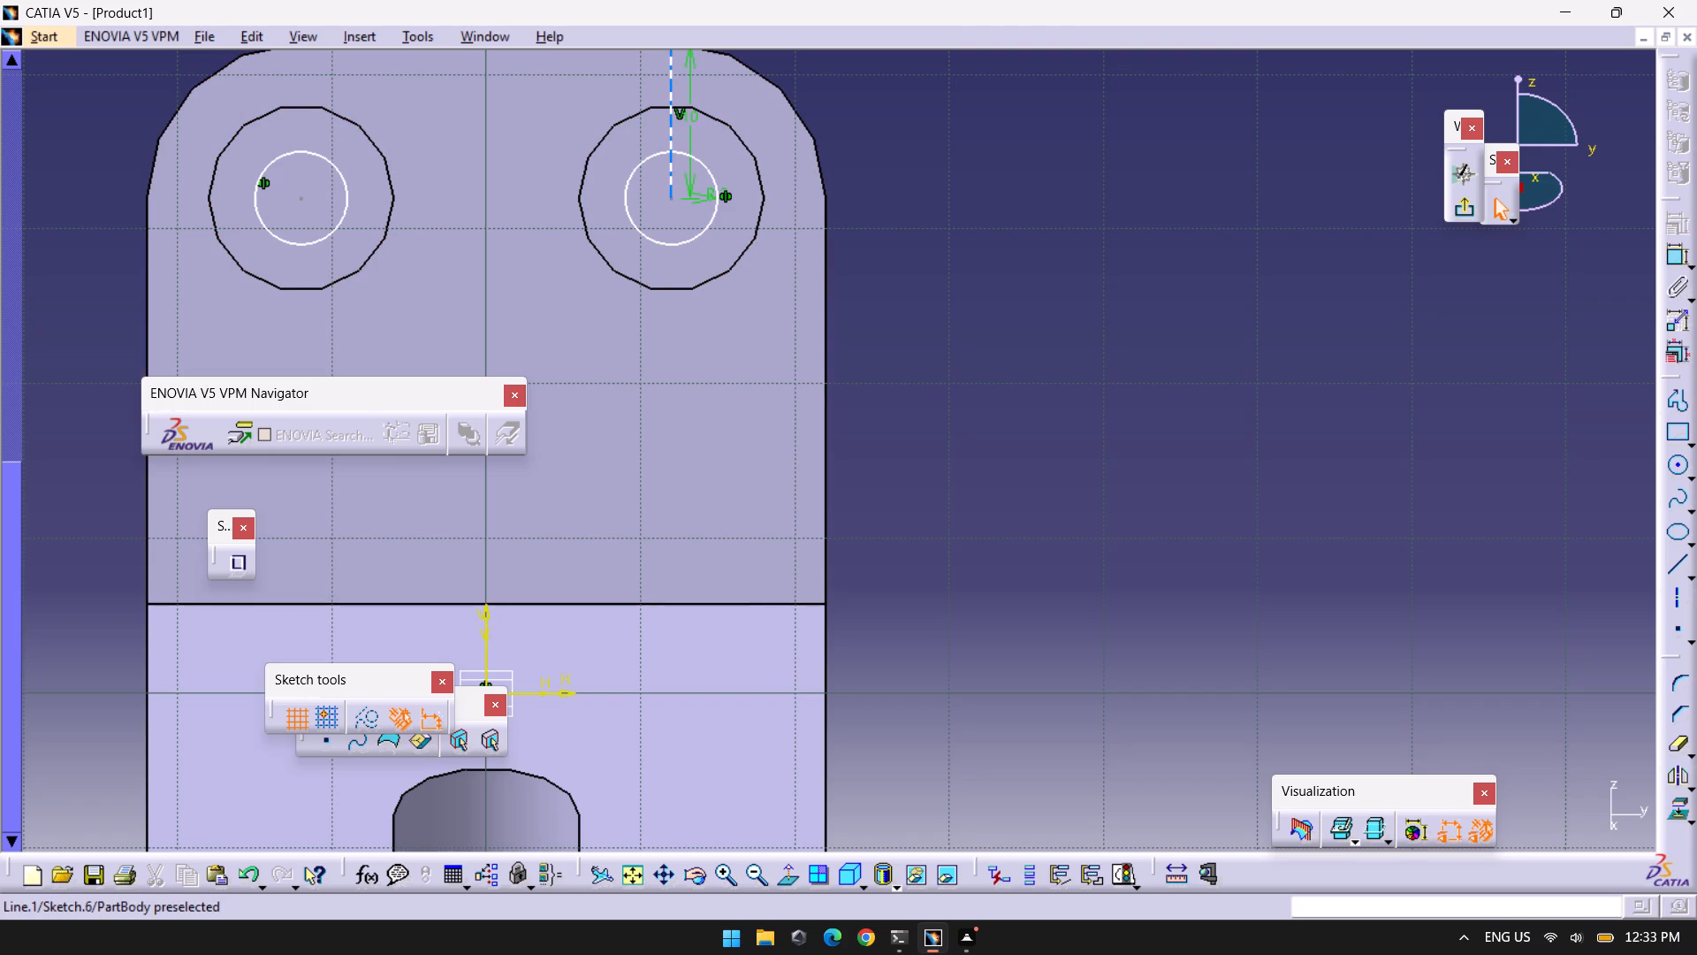
Delete the 10 mm vertical line and the projected top edge, leaving only the two circles, and exit the sketch.
{"action": "left_click", "coordinate": [675, 72]}
{"action": "key", "text": "Delete"}
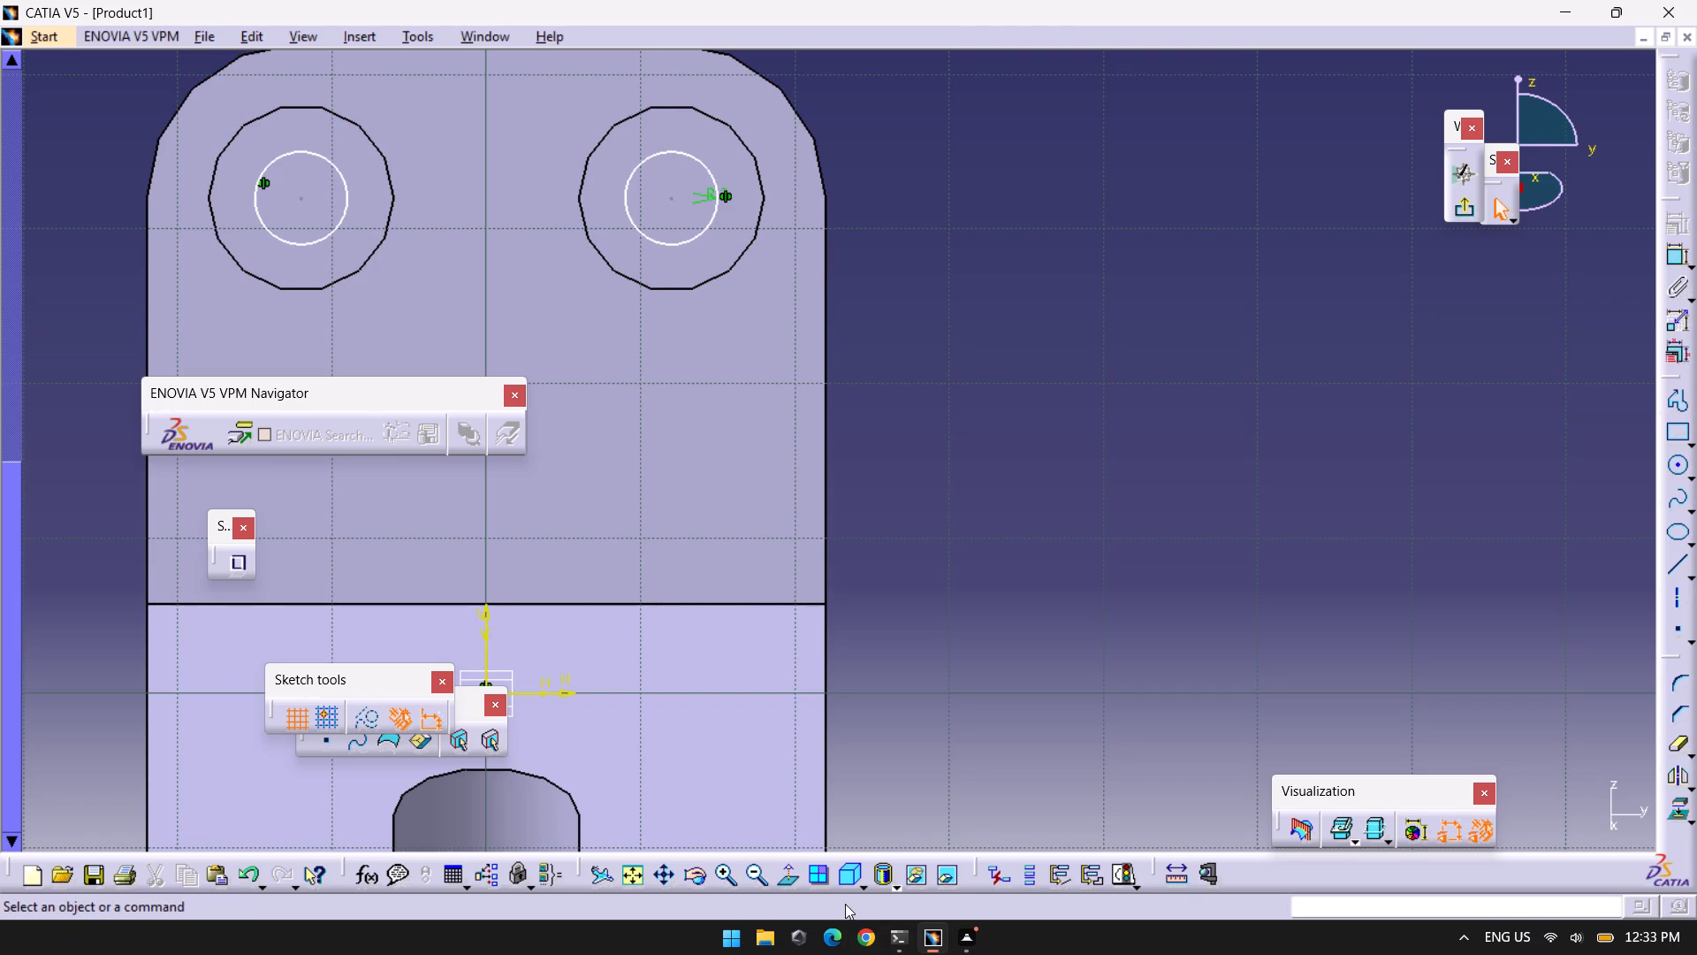
{"action": "left_click", "coordinate": [632, 873]}
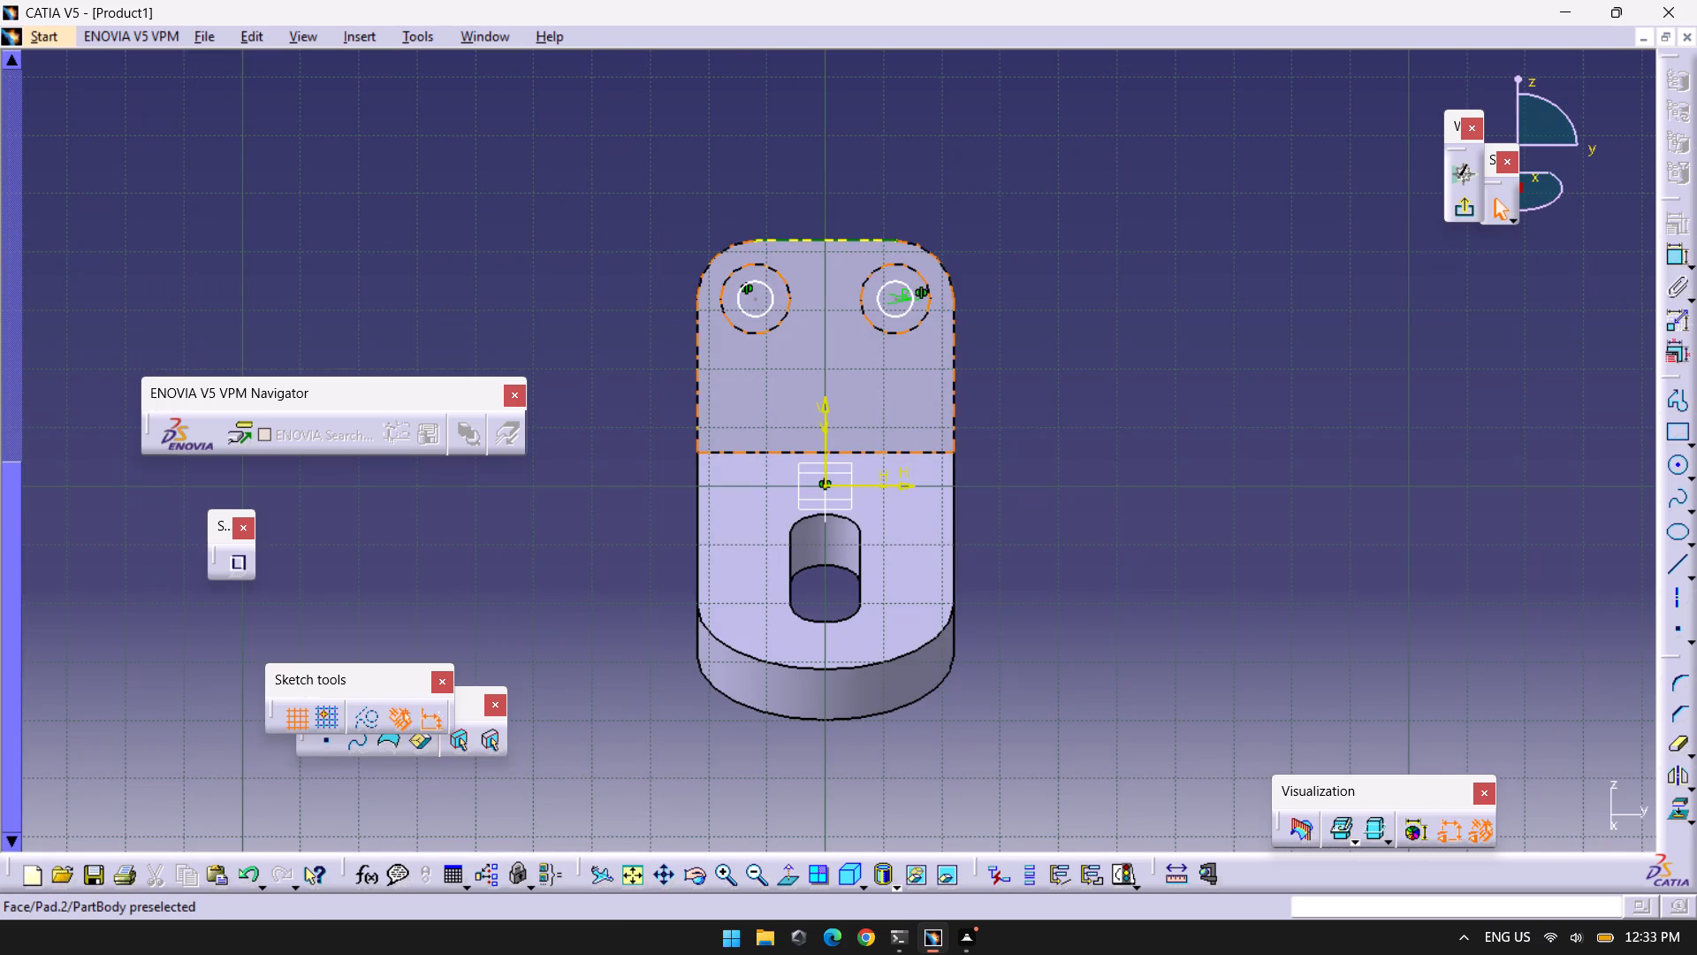
{"action": "left_click", "coordinate": [837, 240]}
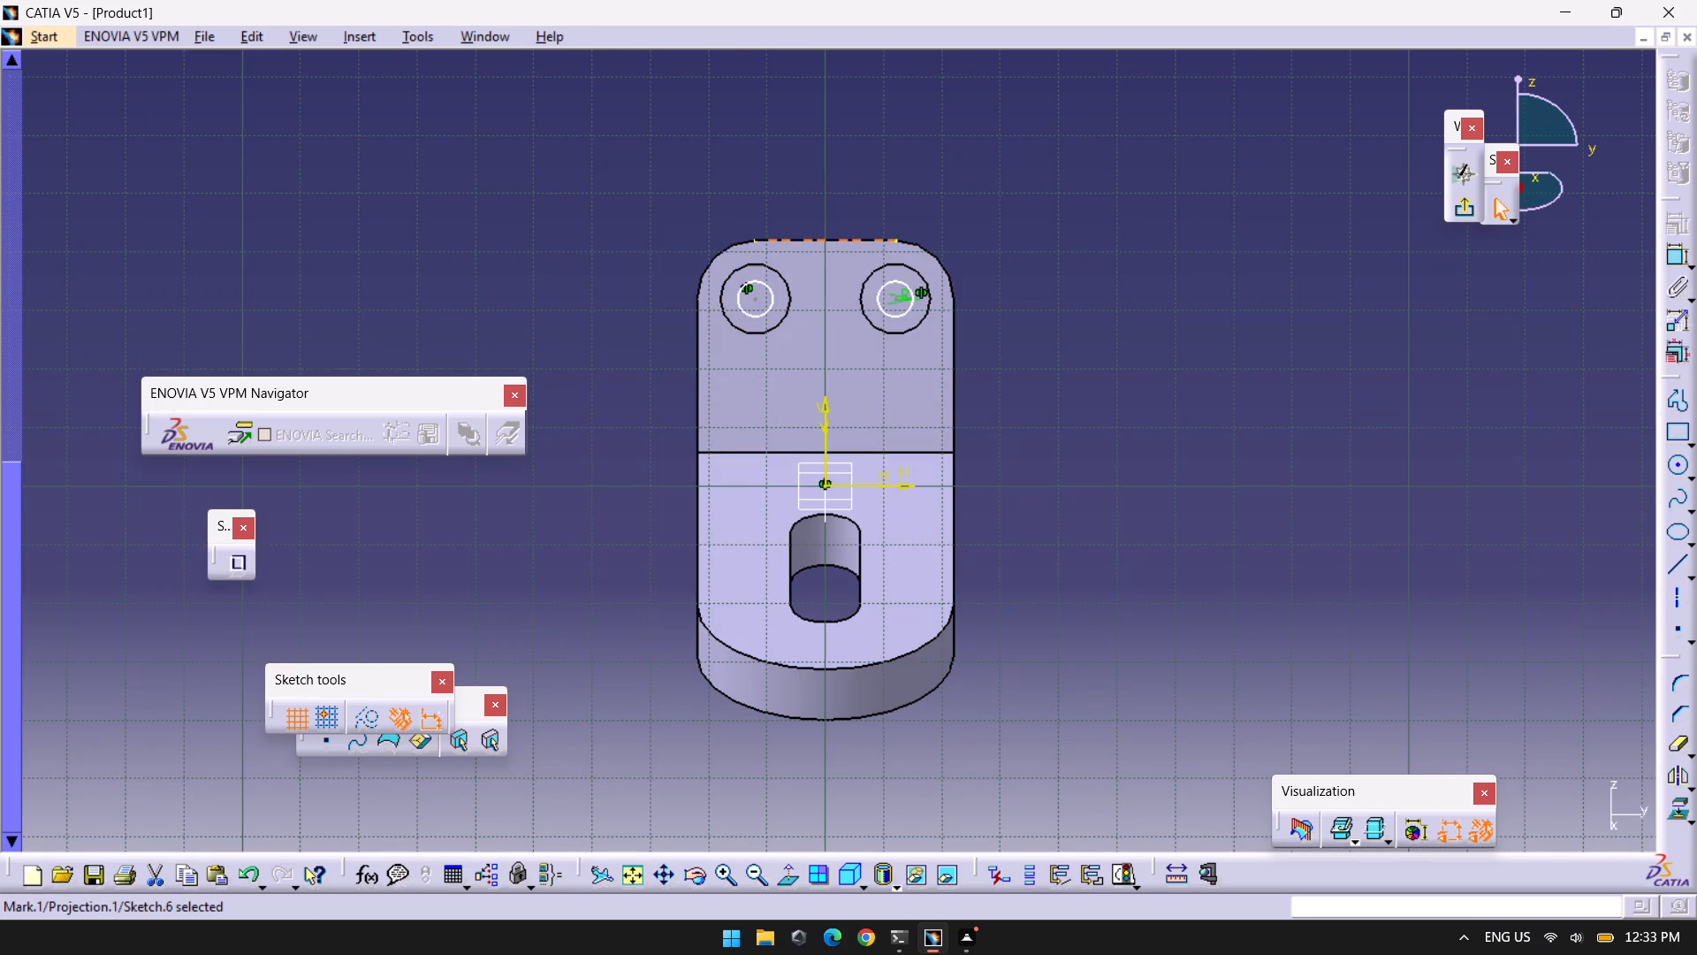
{"action": "key", "text": "Delete"}
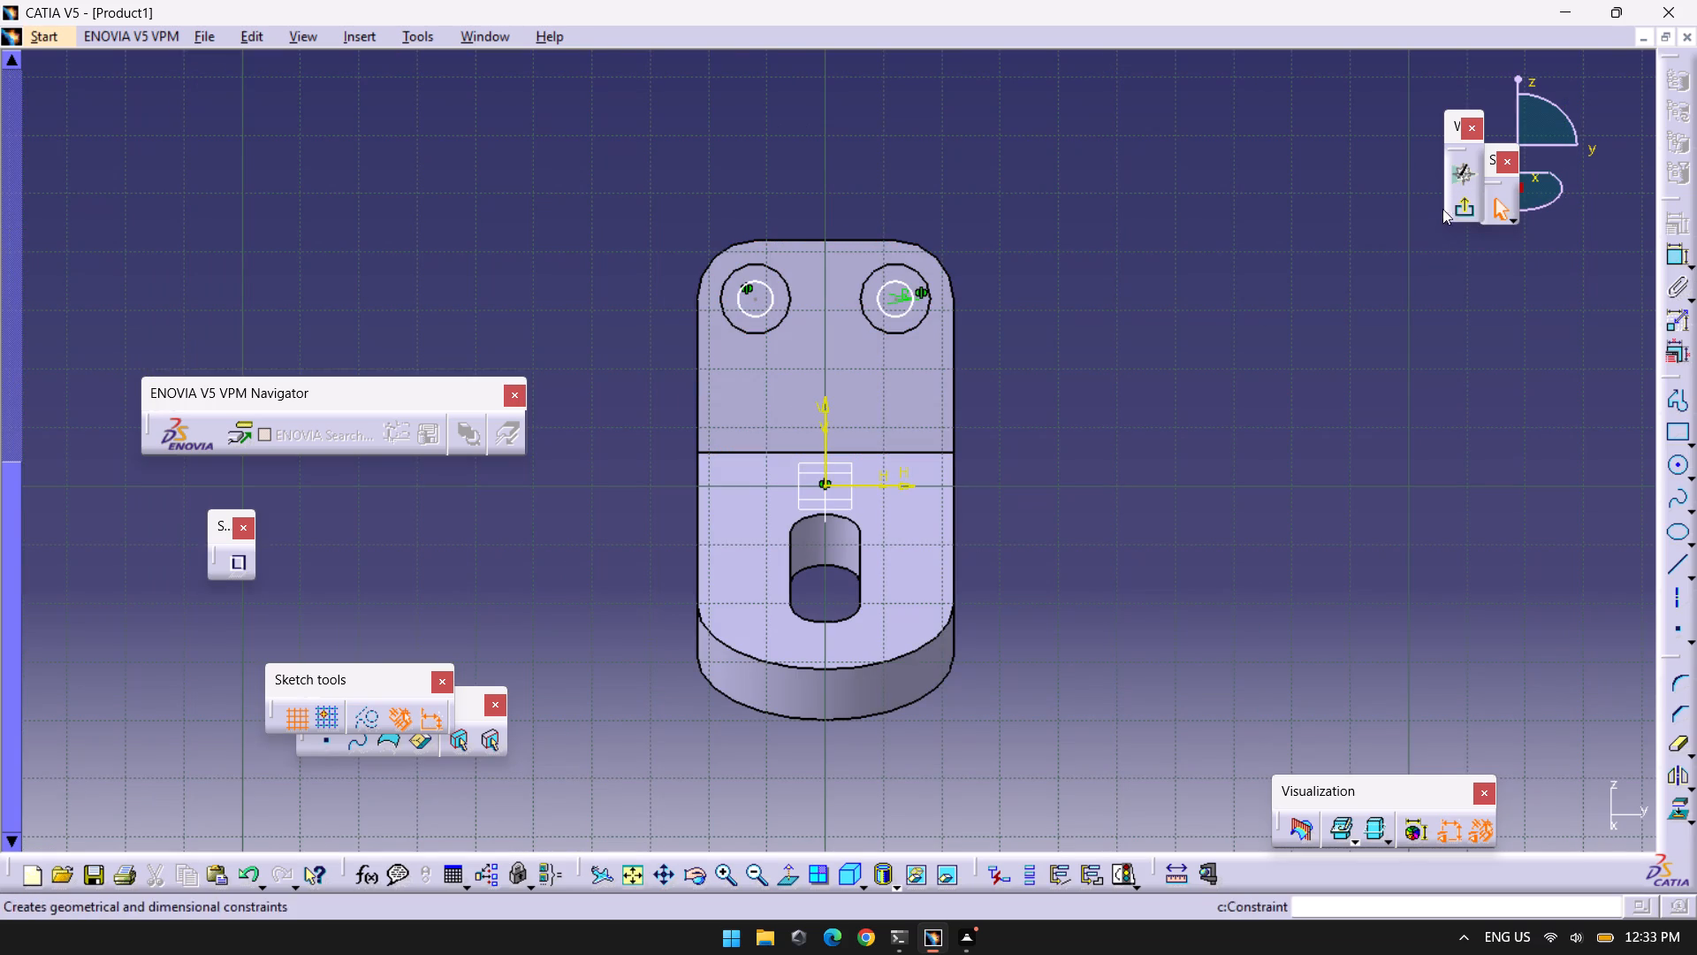
{"action": "left_click", "coordinate": [1457, 213]}
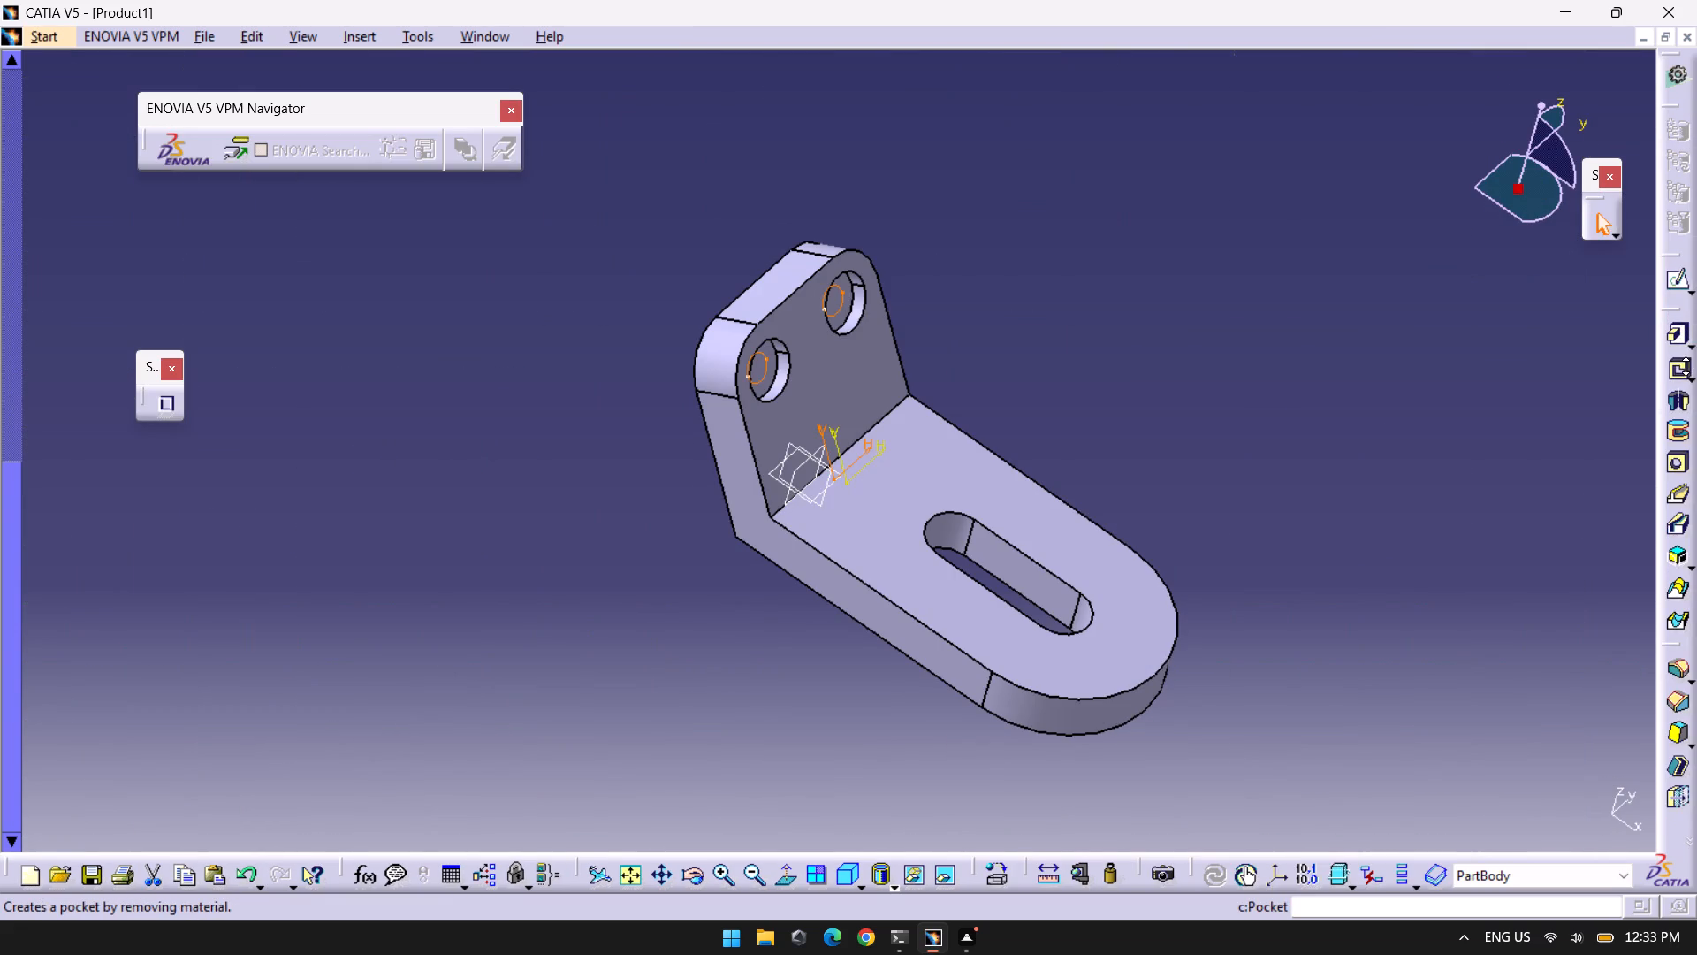
Pocket the two small circles through the slanted arm with the limit type Up to last.
{"action": "left_click", "coordinate": [1686, 366]}
{"action": "left_click", "coordinate": [1617, 386]}
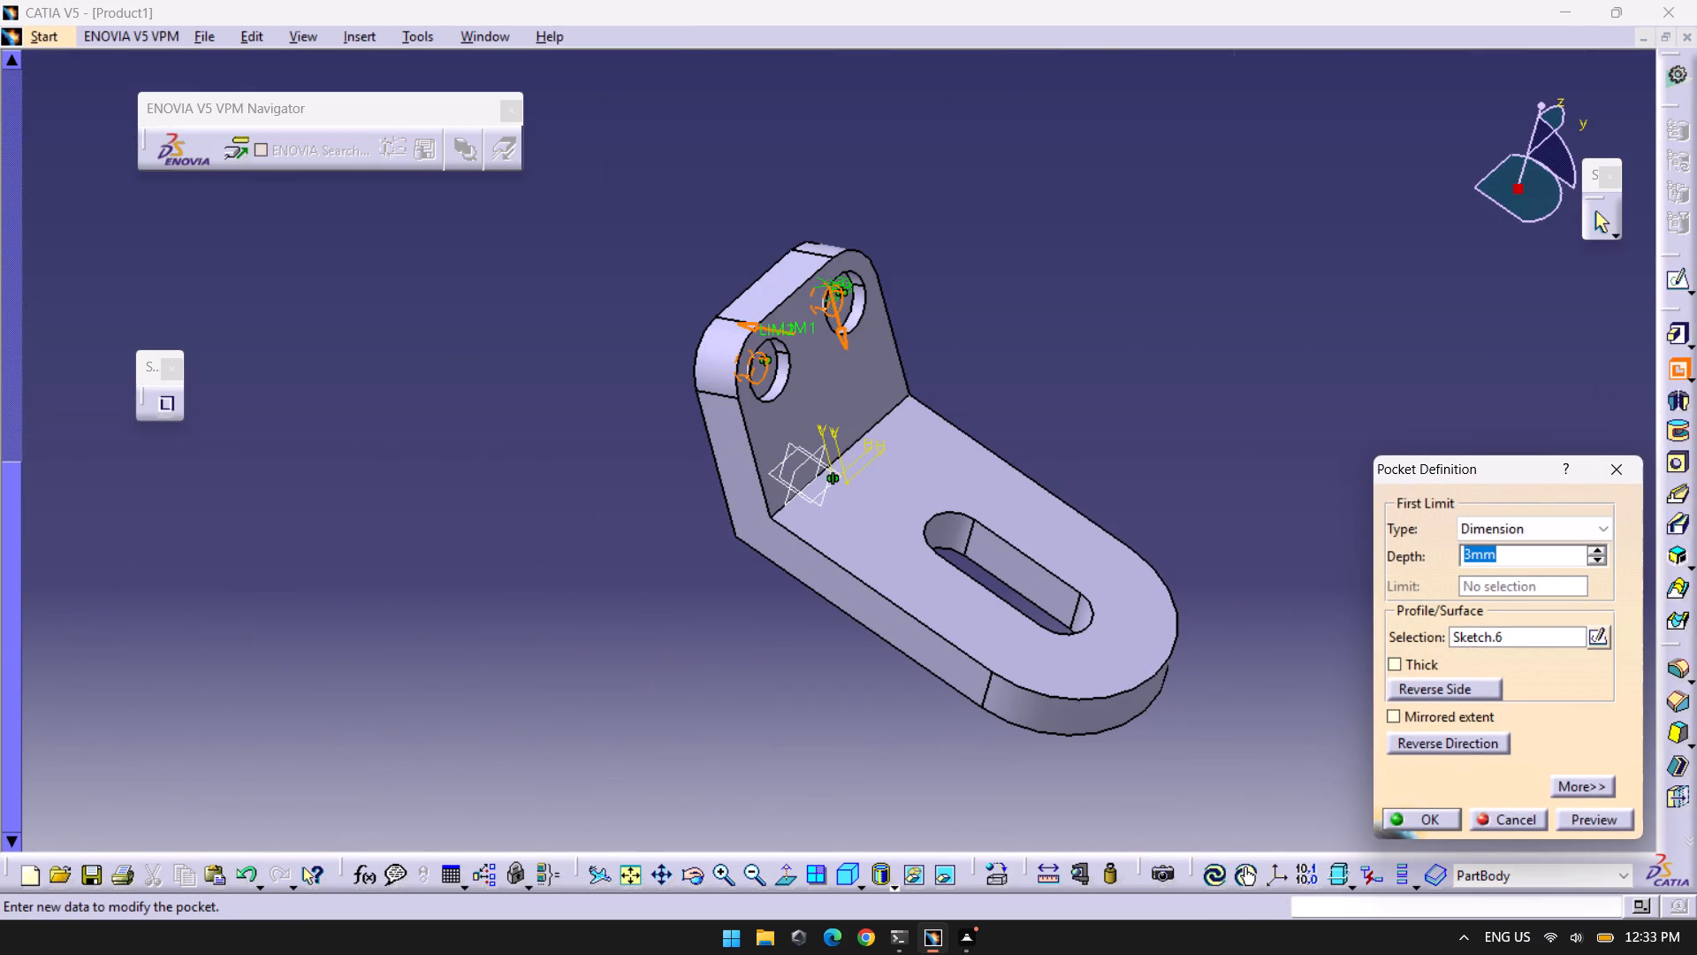
{"action": "left_click", "coordinate": [1539, 524]}
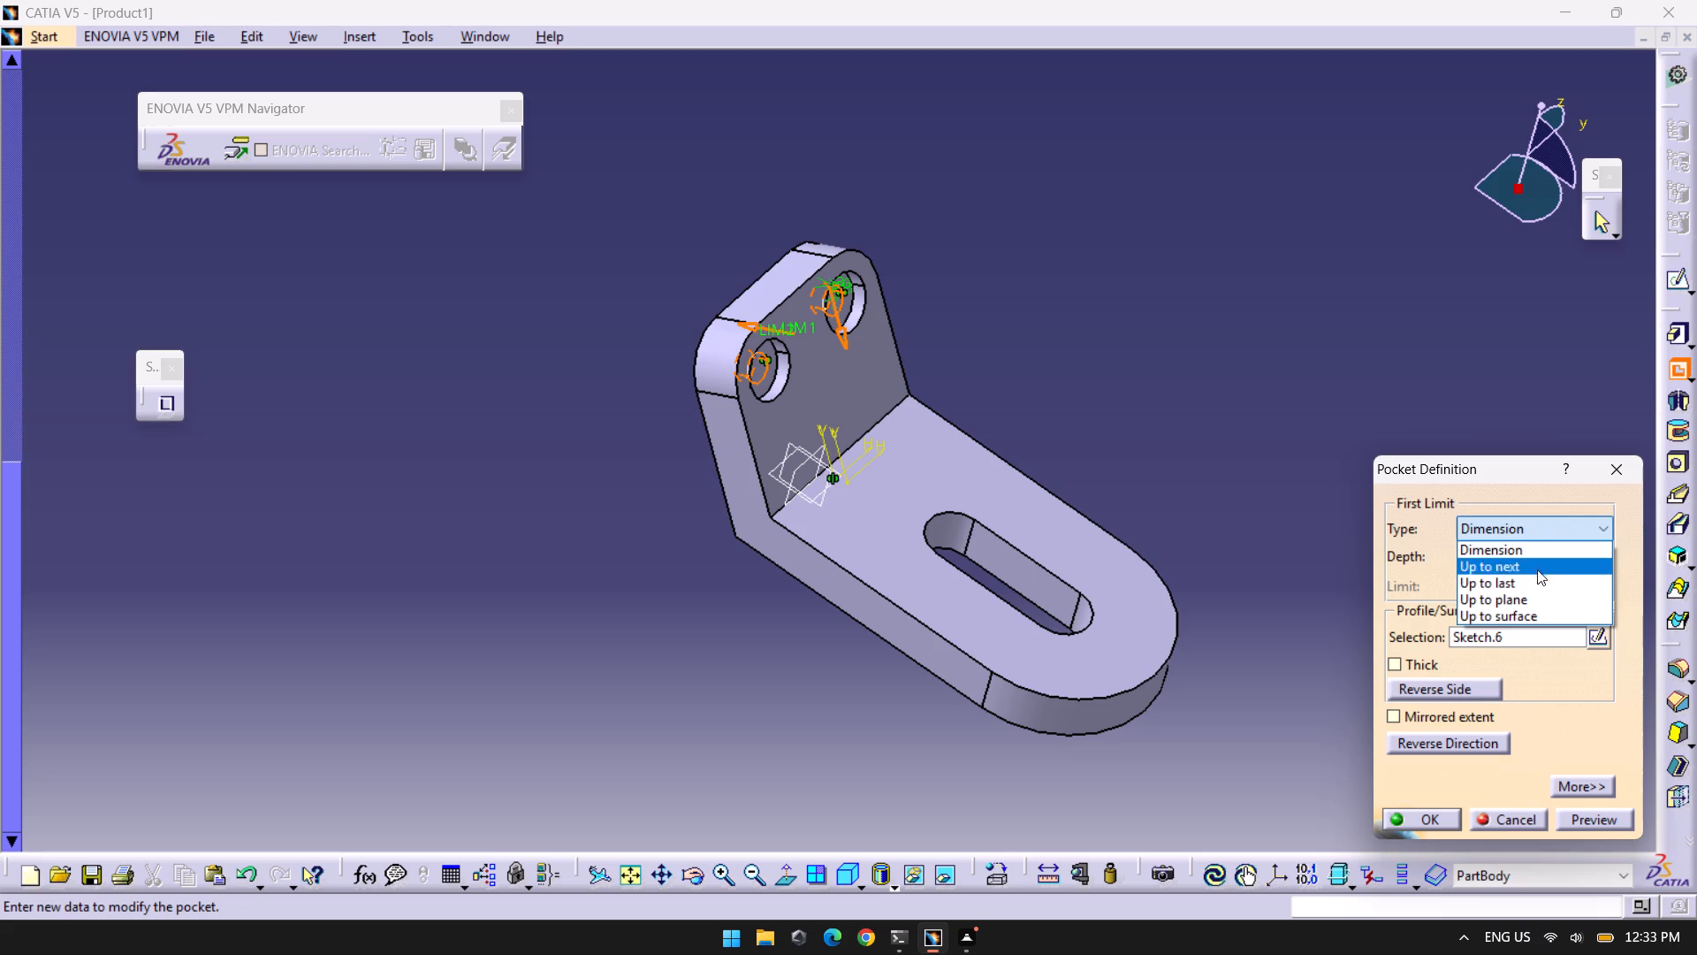
{"action": "left_click", "coordinate": [1541, 583]}
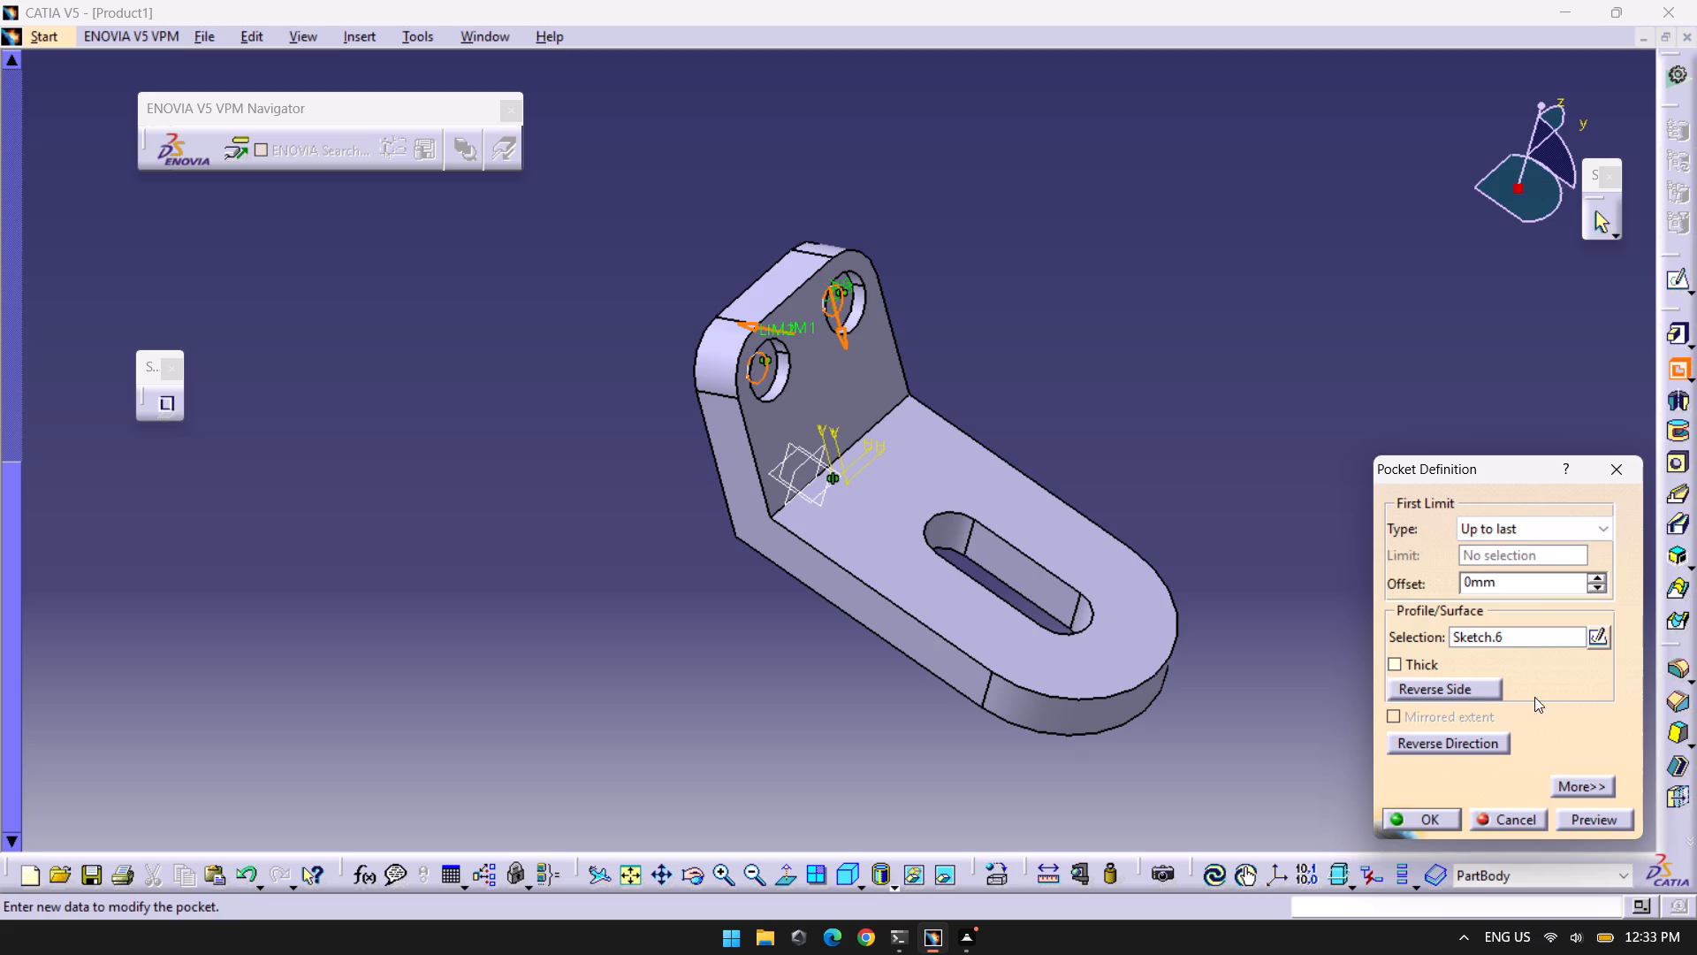
{"action": "left_click", "coordinate": [1575, 808]}
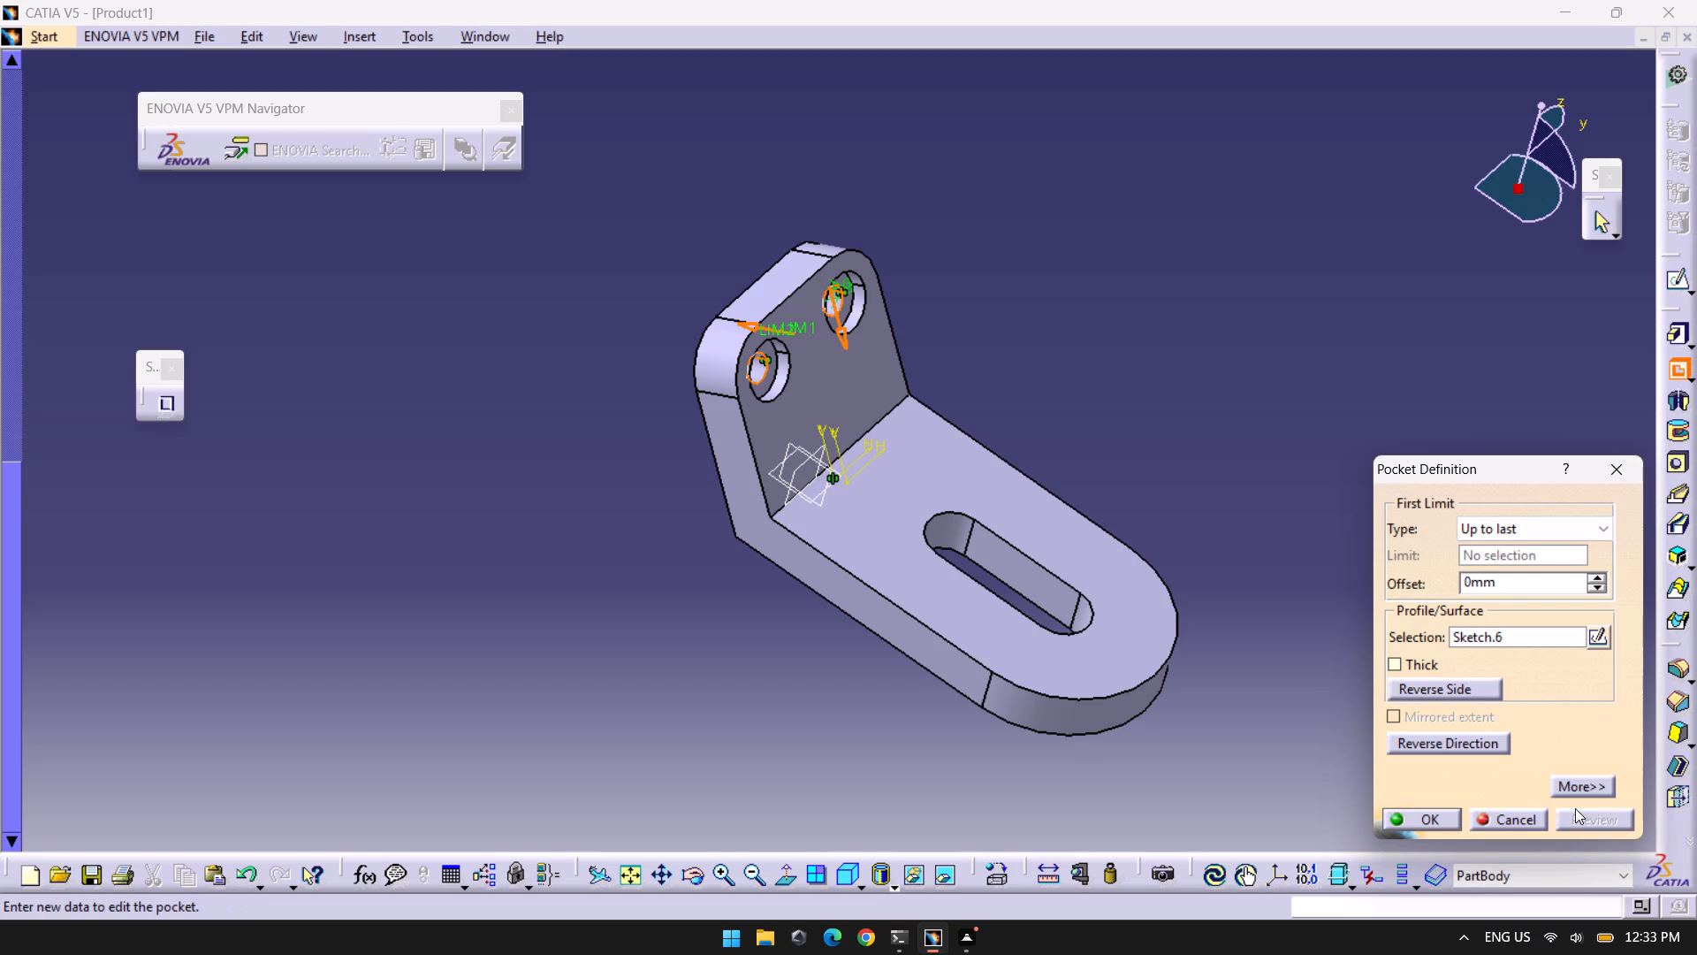
{"action": "left_click", "coordinate": [1432, 823]}
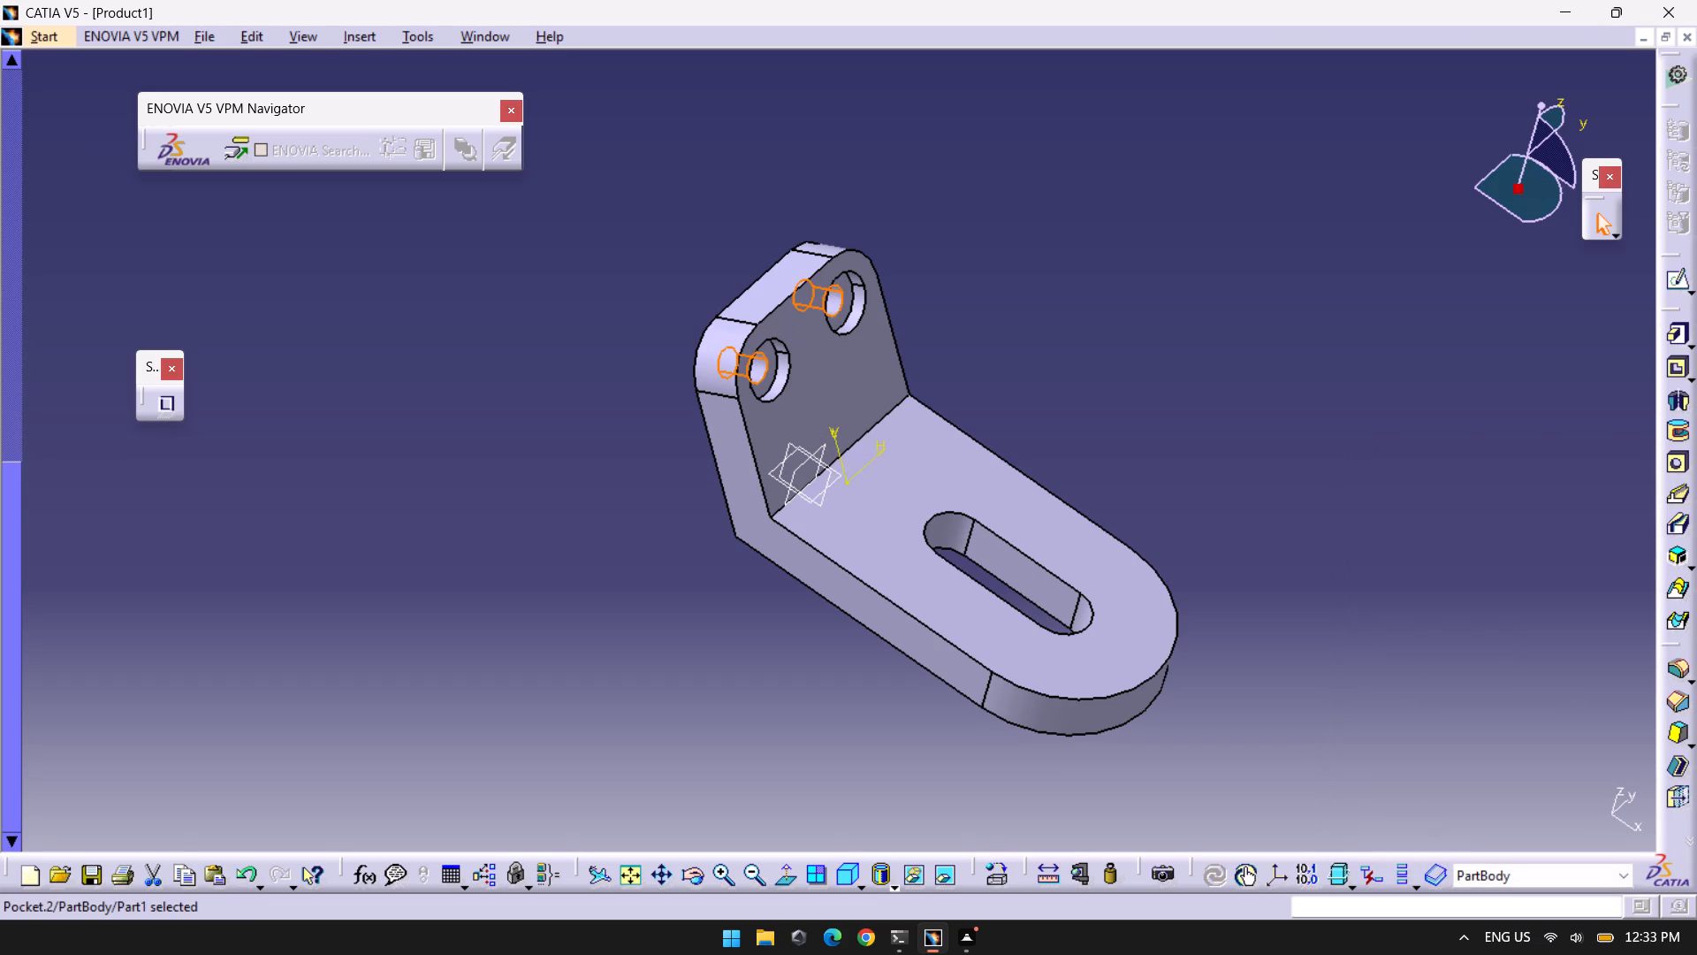
{"action": "left_click", "coordinate": [1263, 533]}
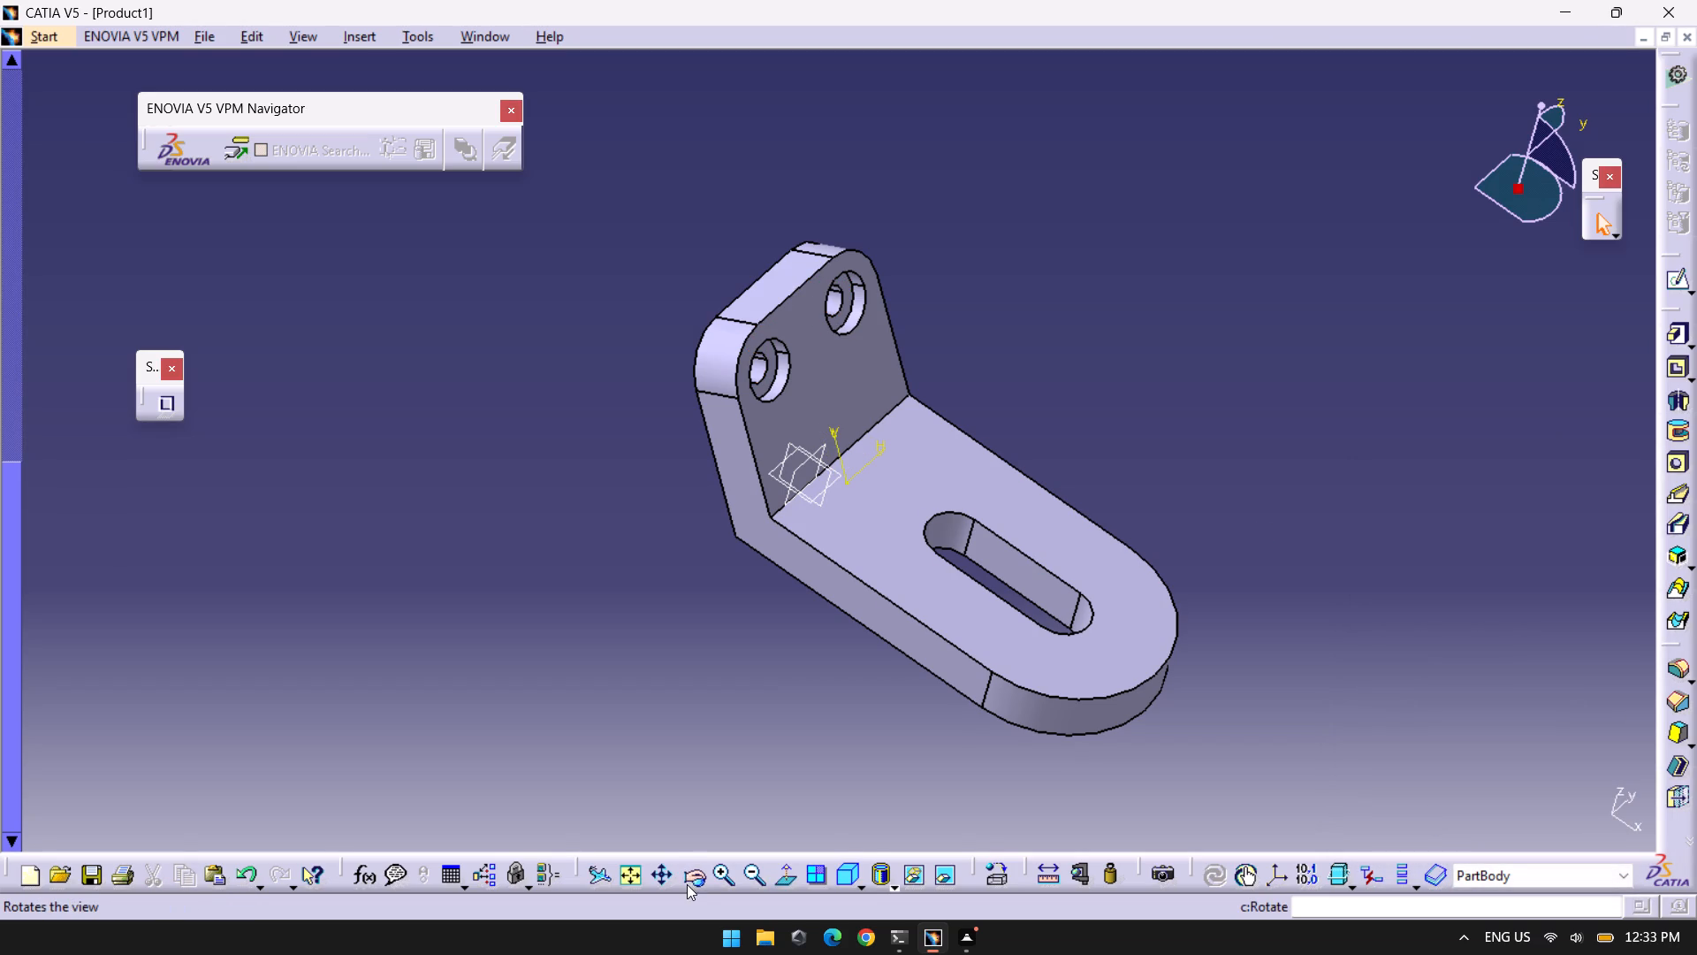
Inspect the bracket from several sides, checking the counterbored holes through the slanted arm.
{"action": "left_click", "coordinate": [687, 884]}
{"action": "left_click_drag", "start_coordinate": [685, 629], "coordinate": [520, 187]}
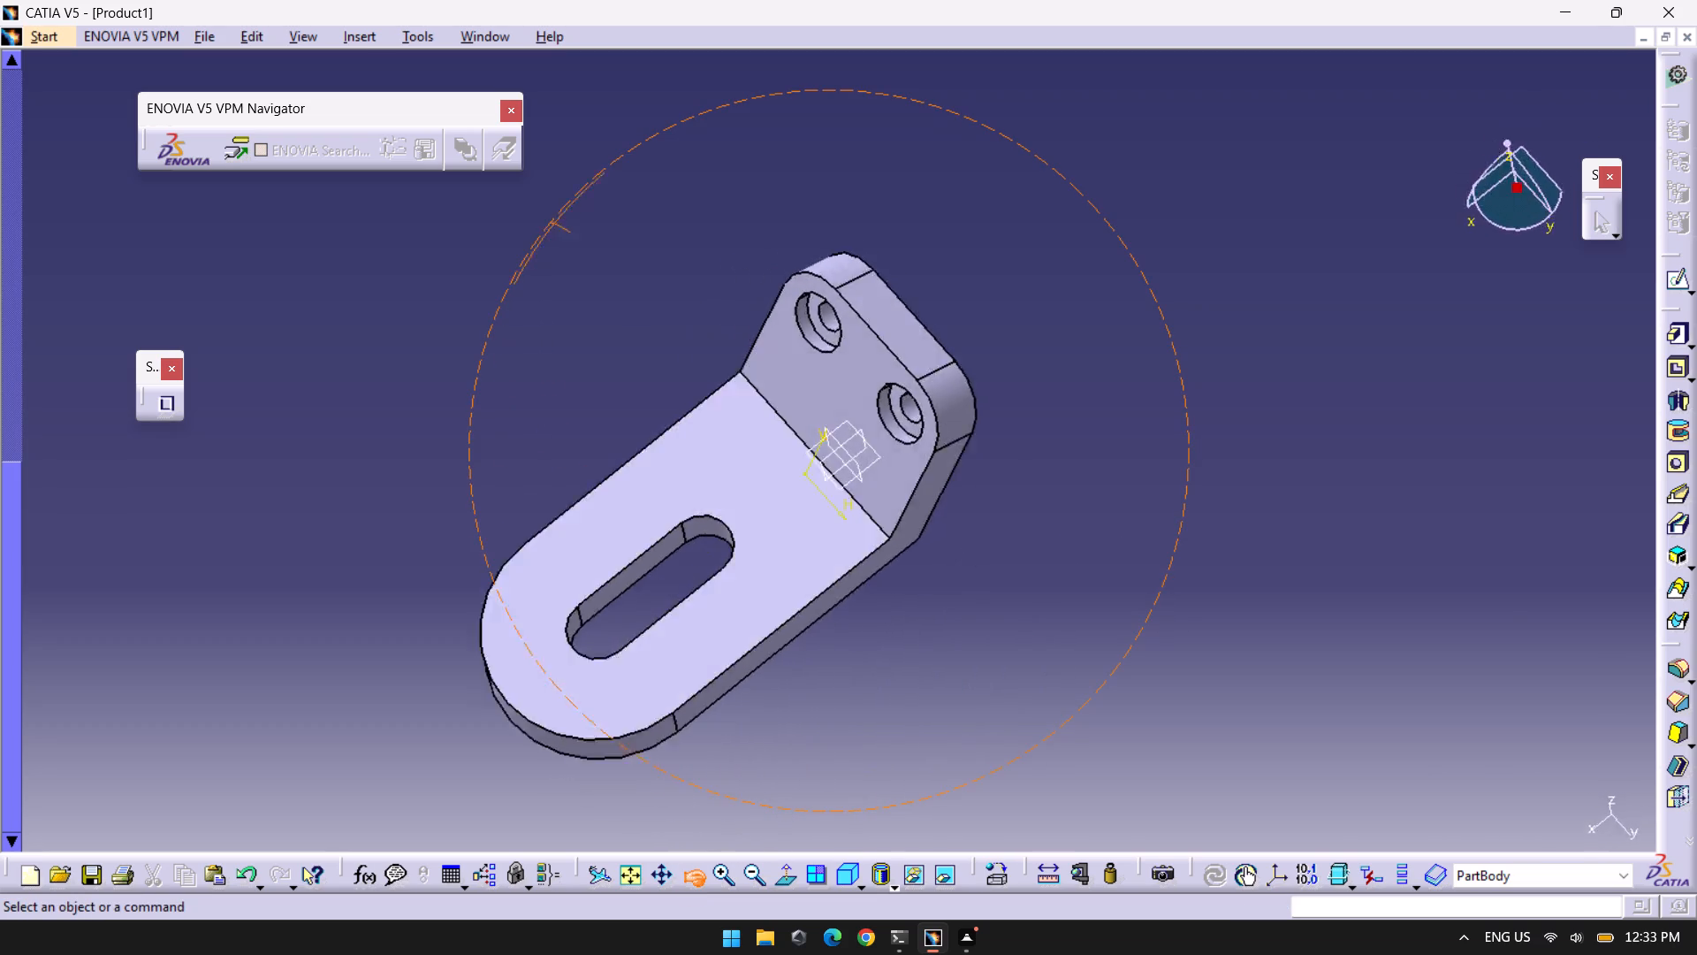
{"action": "left_click_drag", "start_coordinate": [520, 187], "coordinate": [705, 482]}
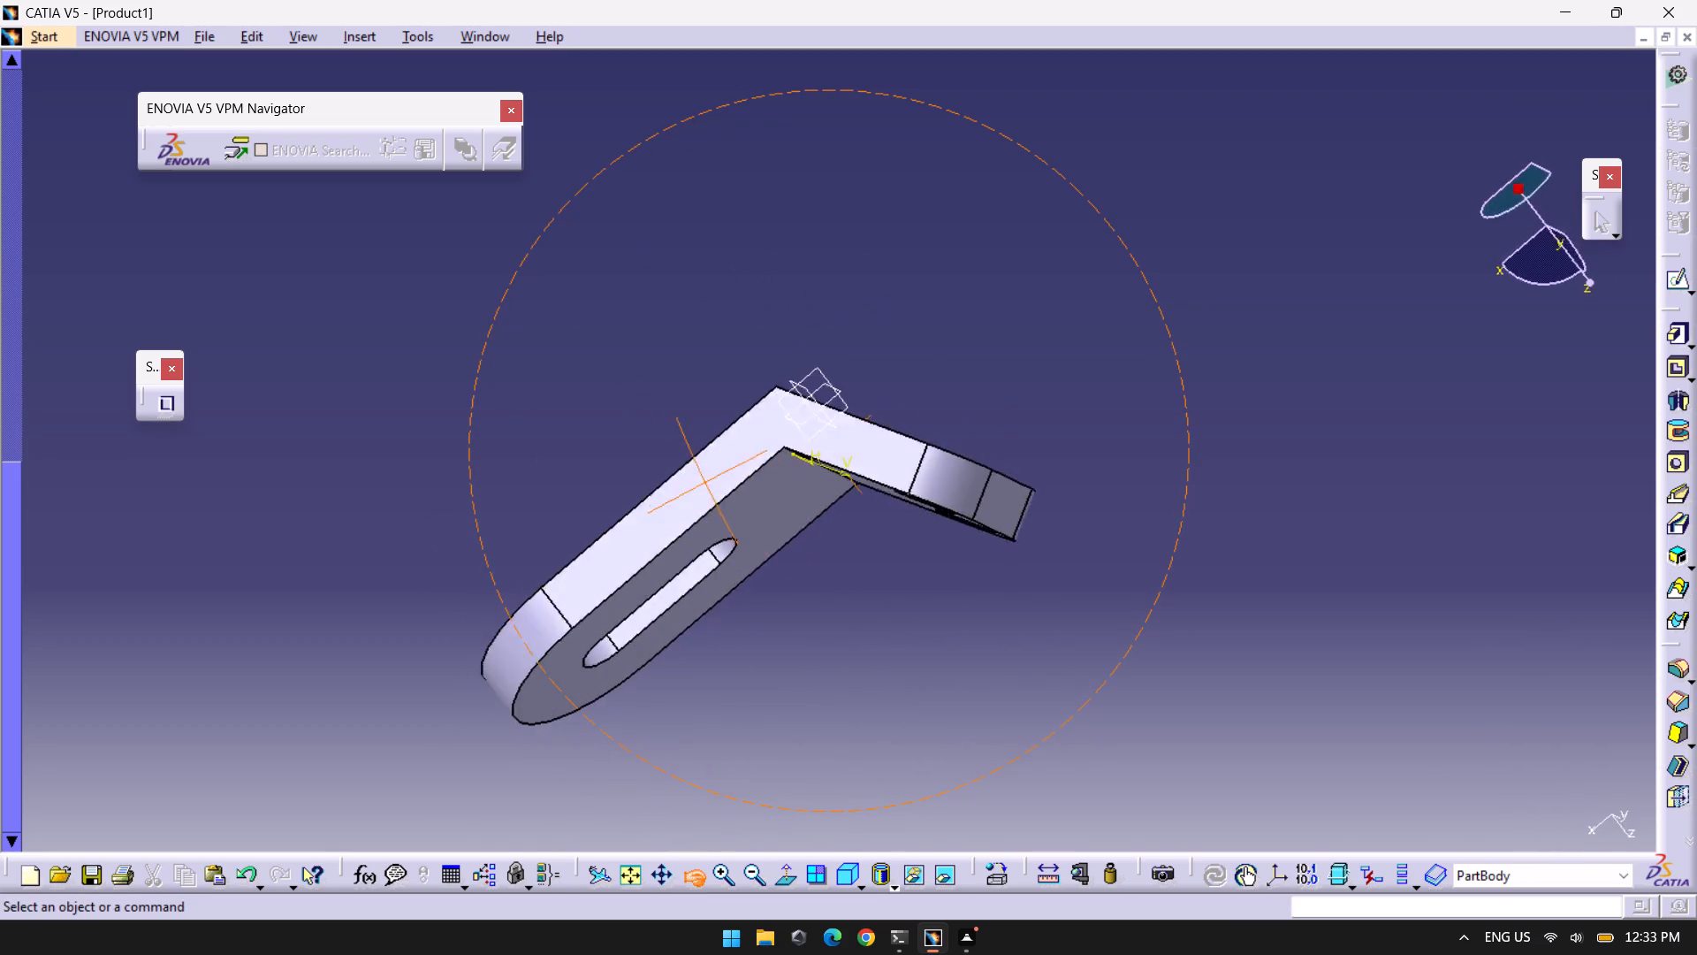
{"action": "left_click_drag", "start_coordinate": [705, 482], "coordinate": [711, 269]}
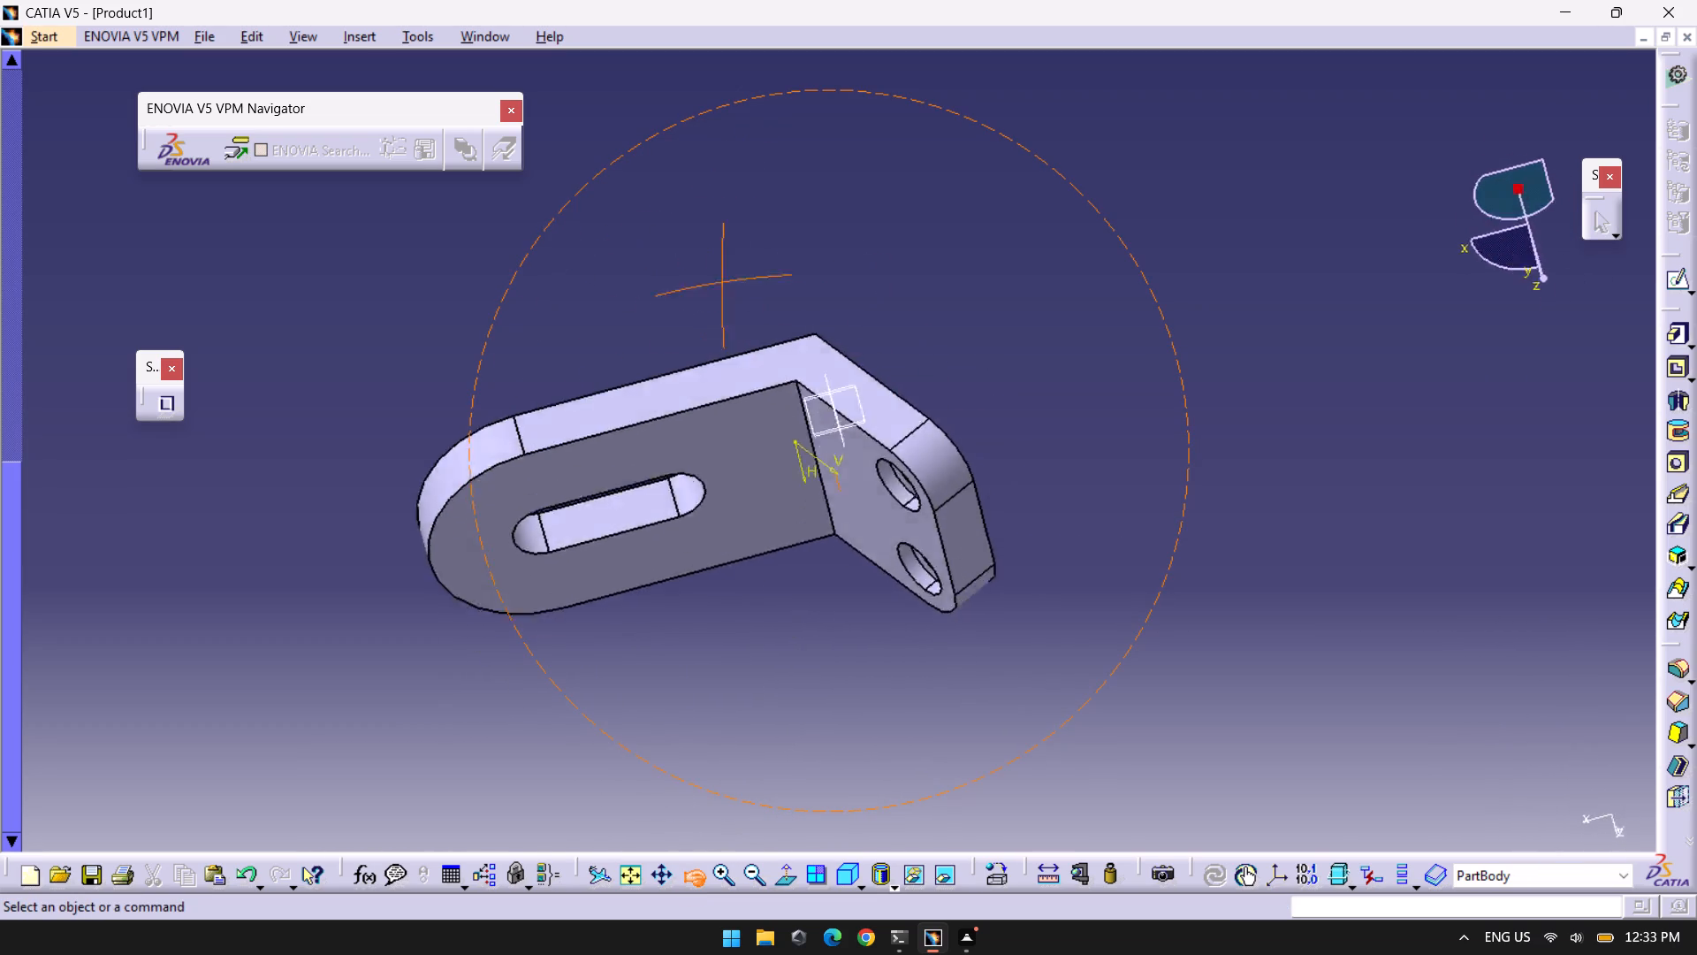
{"action": "left_click_drag", "start_coordinate": [711, 269], "coordinate": [920, 709]}
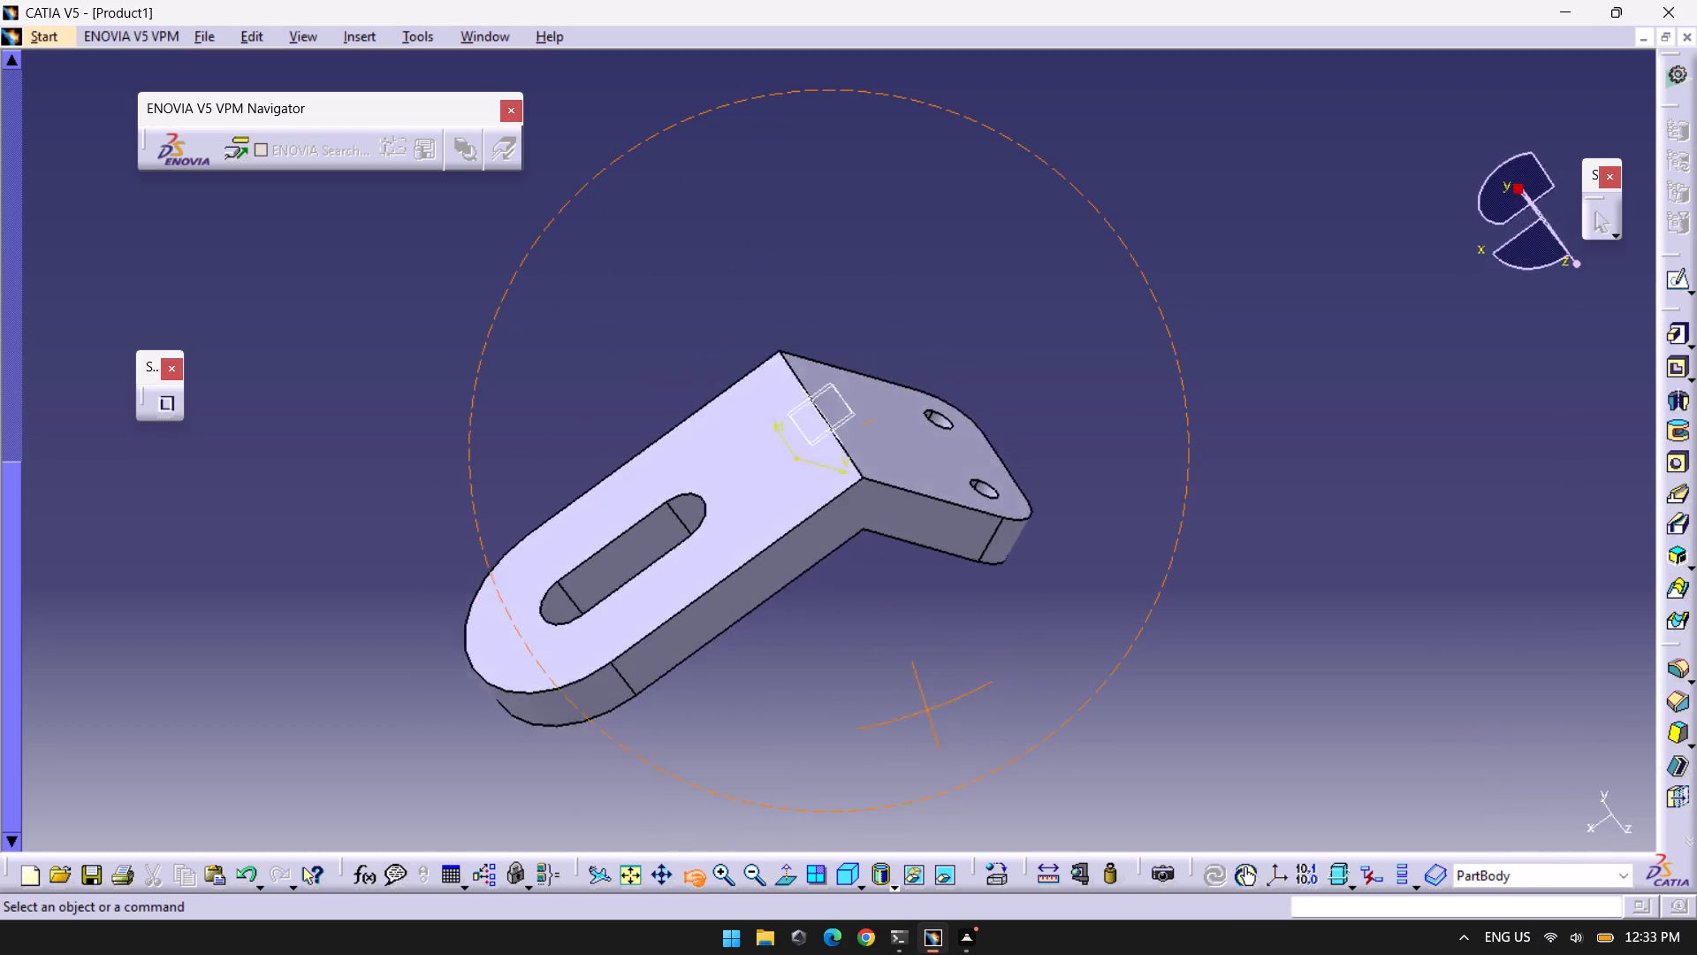
{"action": "left_click_drag", "start_coordinate": [920, 709], "coordinate": [574, 453]}
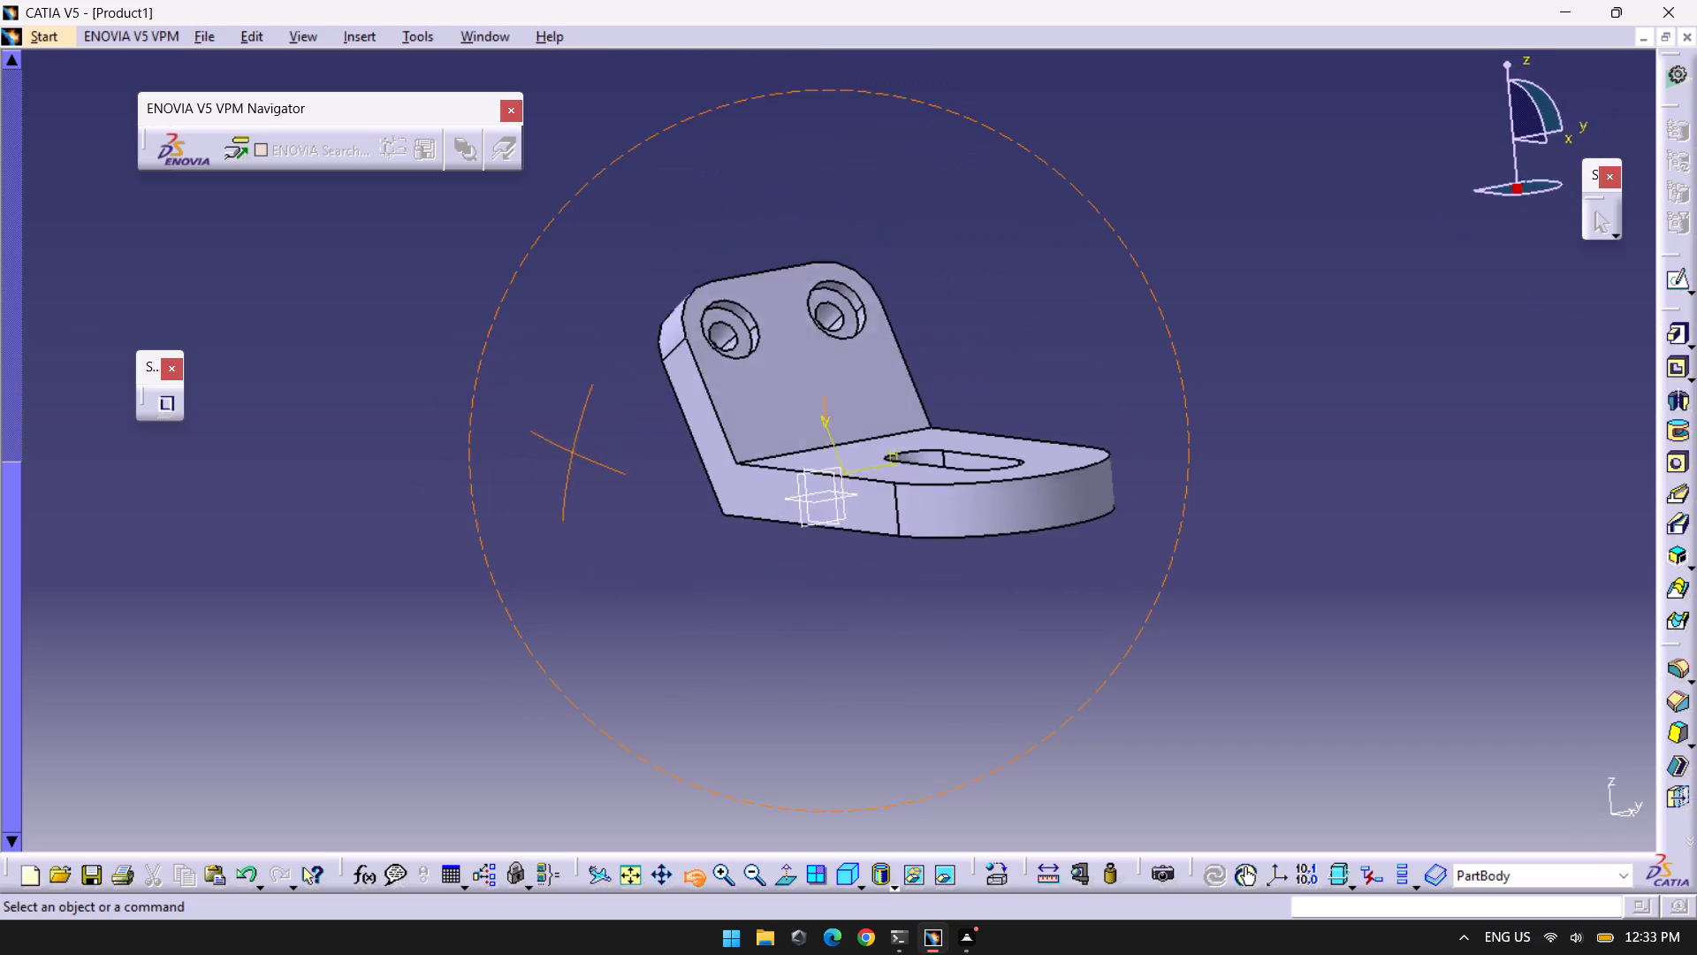
{"action": "left_click_drag", "start_coordinate": [574, 453], "coordinate": [703, 568]}
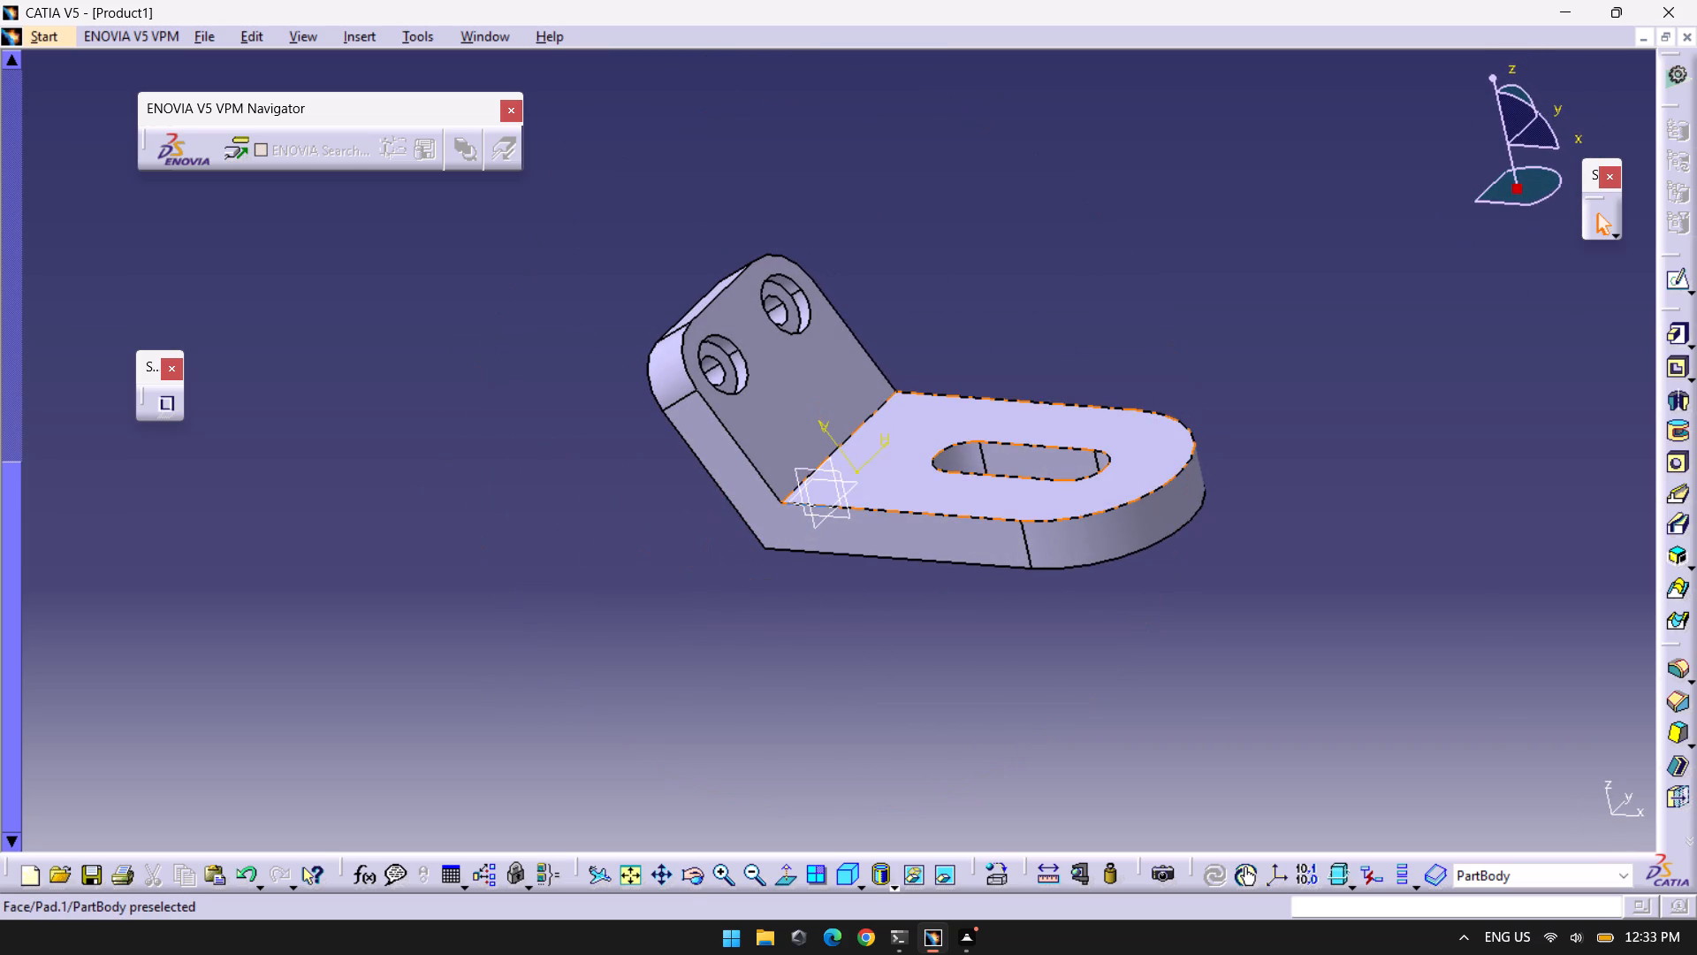
Start a sketch on the origin plane parallel to the bracket's side profile and project the base plate's straight upper edge onto it.
{"action": "left_click", "coordinate": [840, 476]}
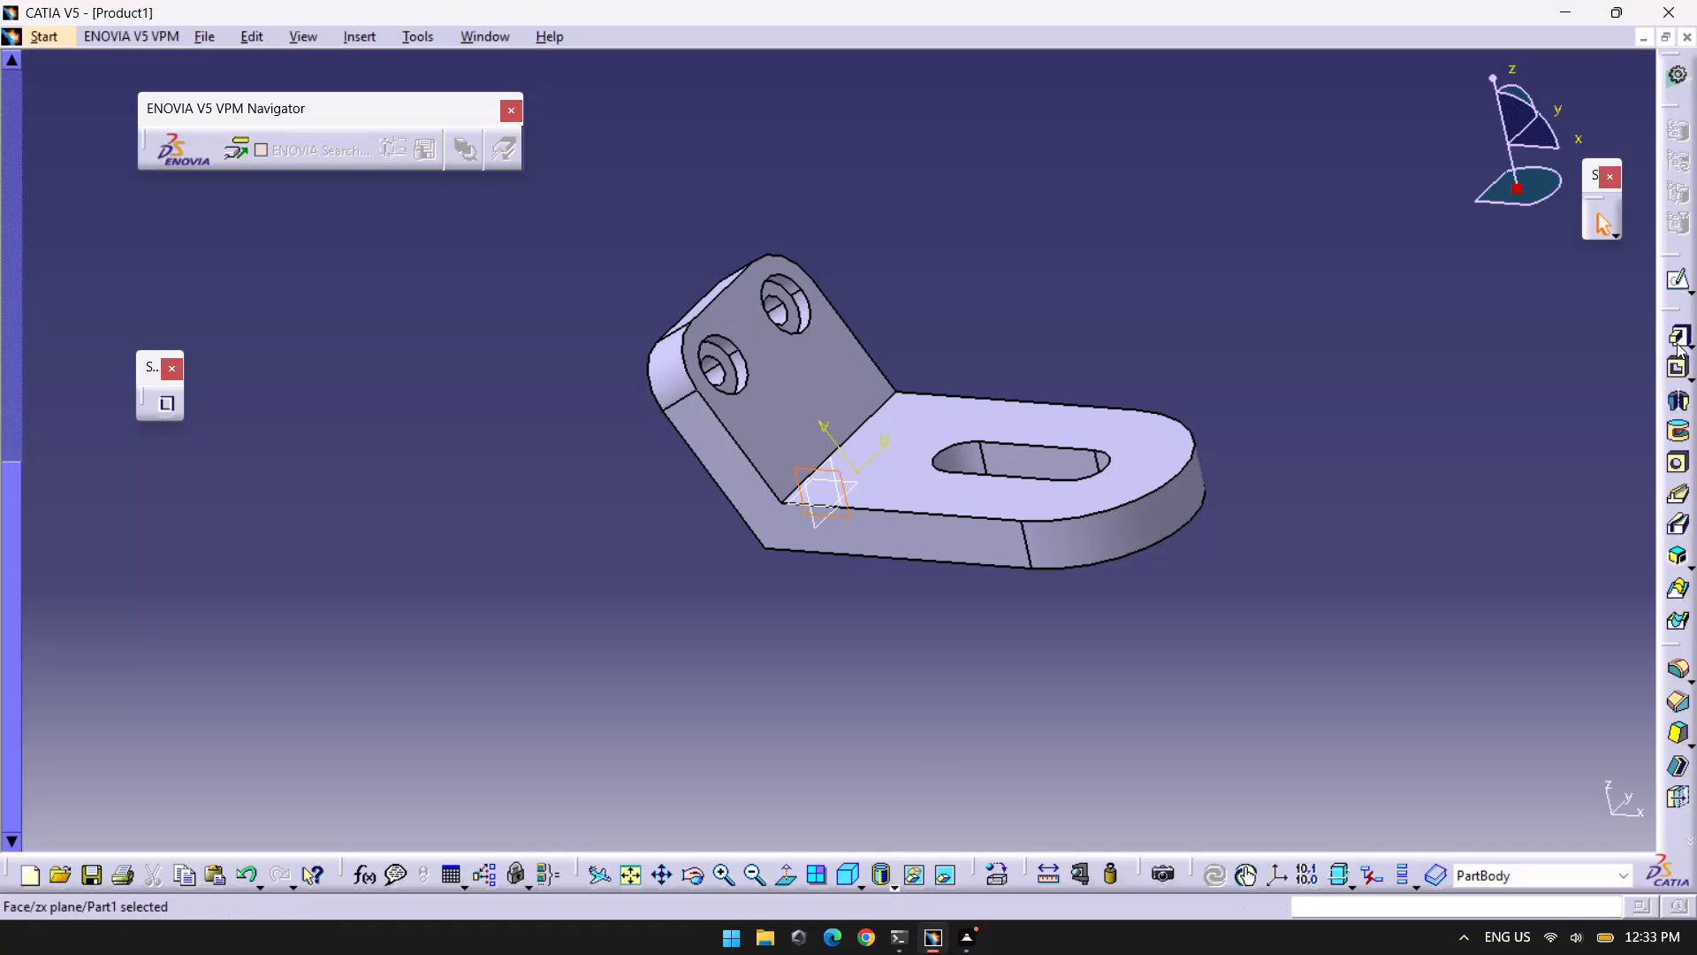
{"action": "left_click", "coordinate": [1674, 282]}
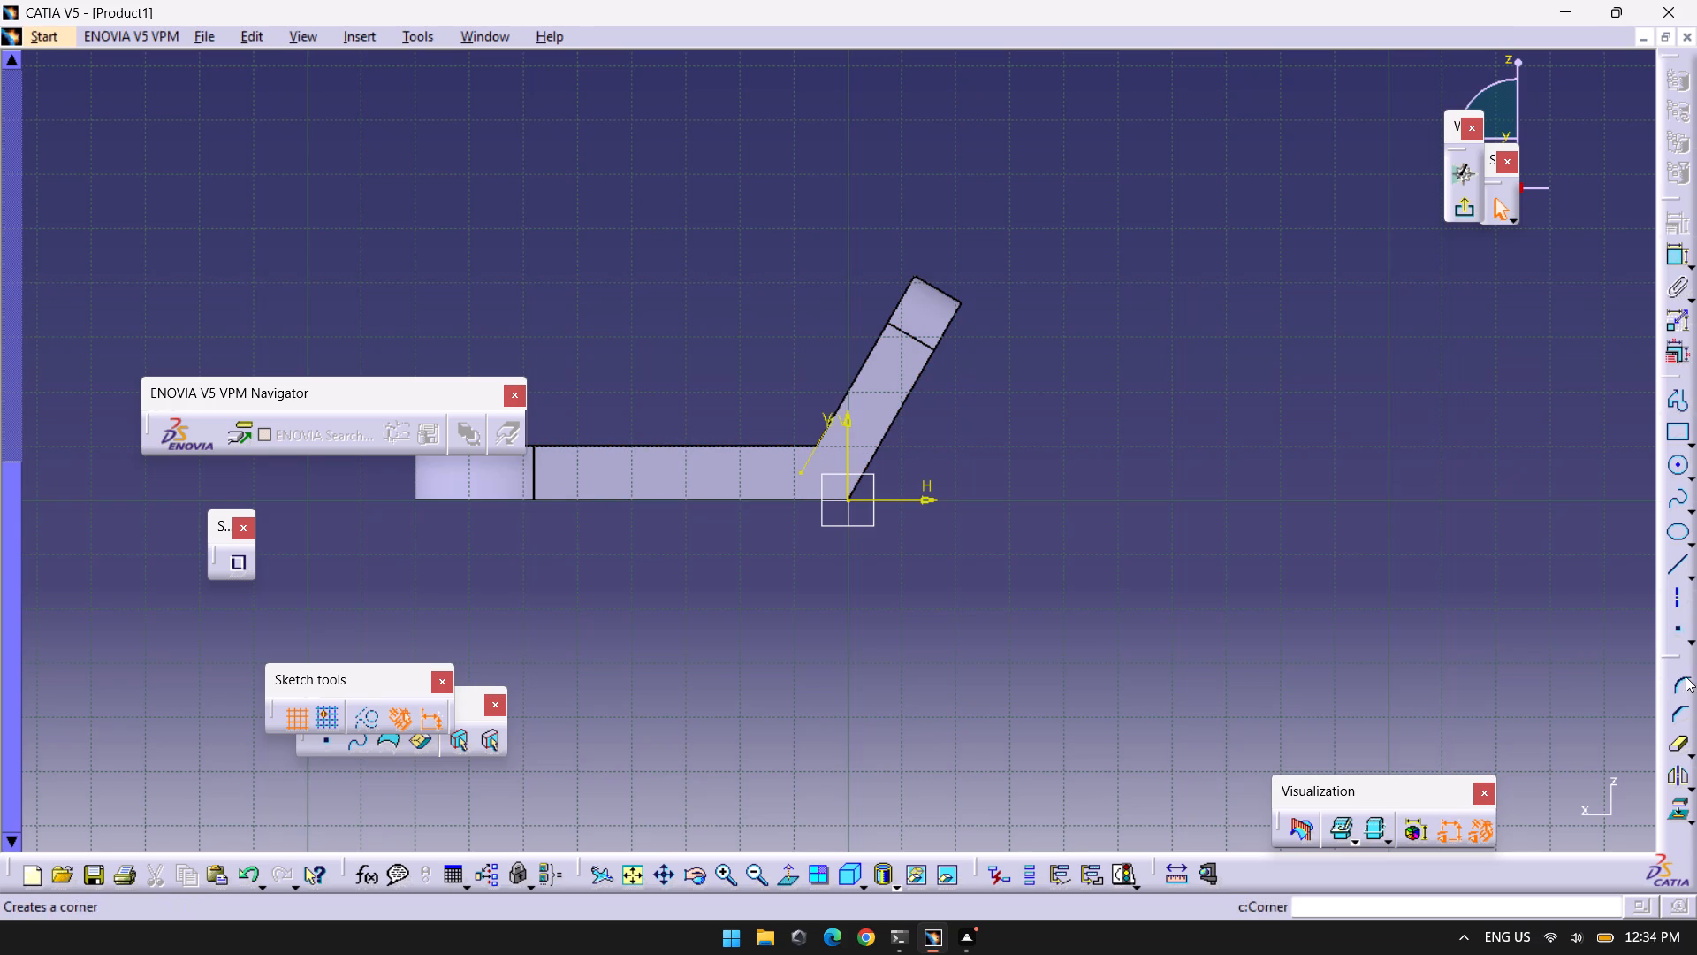
{"action": "left_click", "coordinate": [1675, 815]}
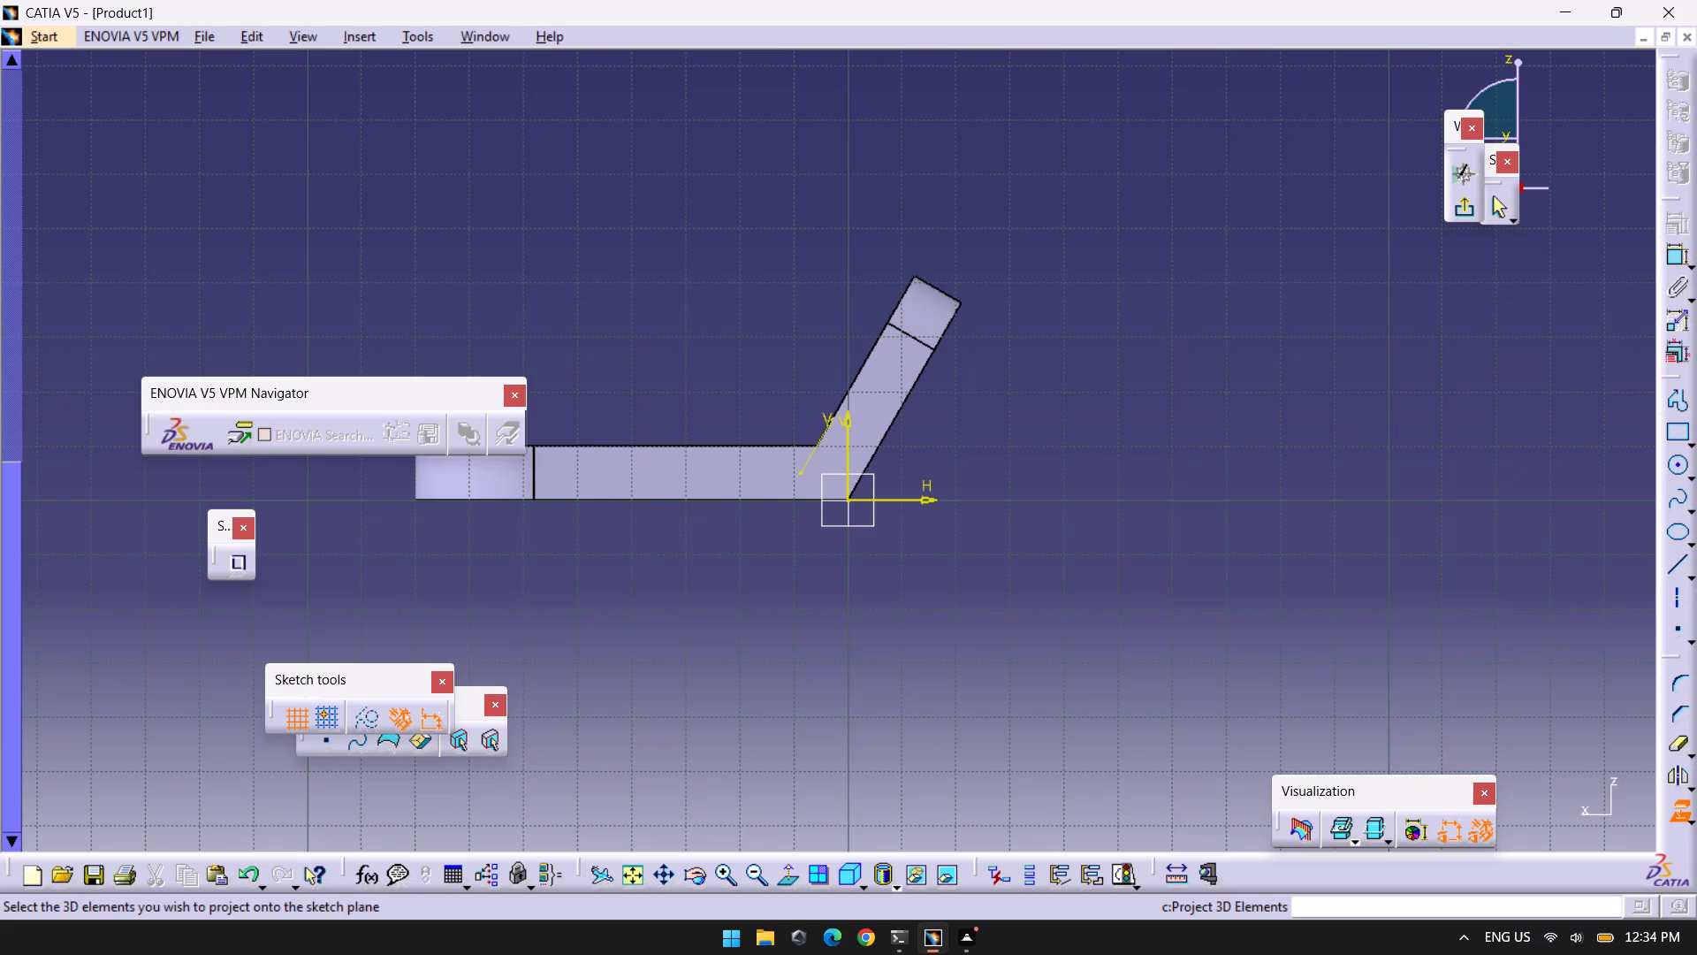
{"action": "left_click", "coordinate": [750, 447]}
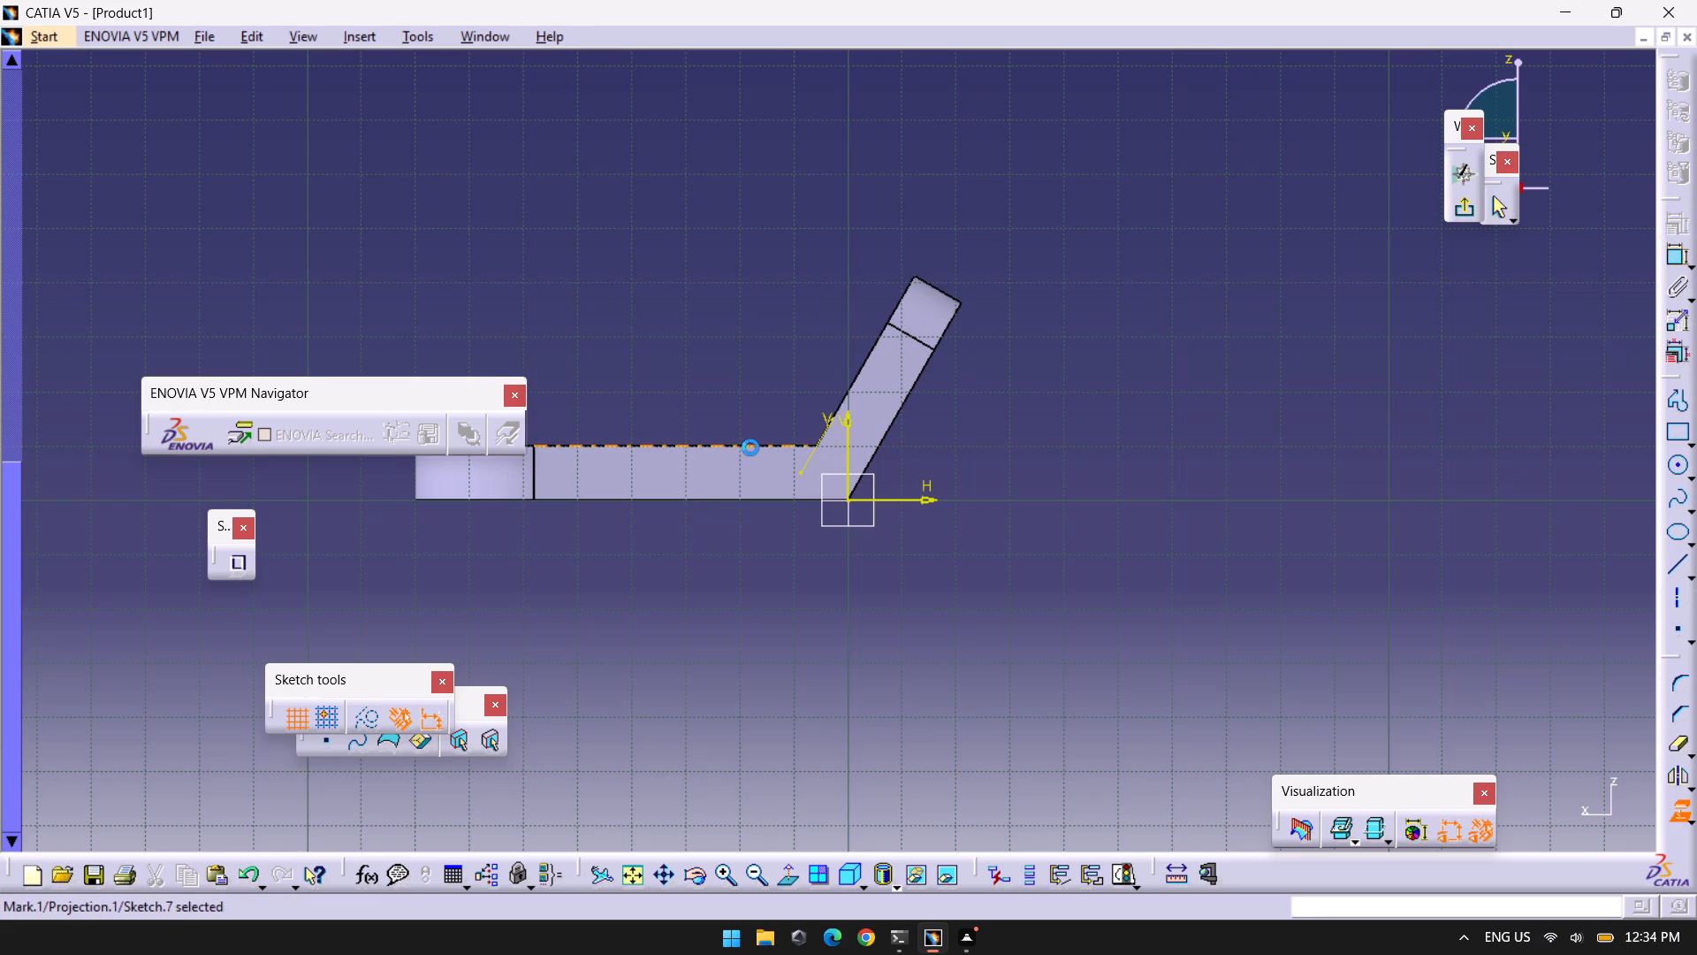
{"action": "left_click", "coordinate": [1671, 776]}
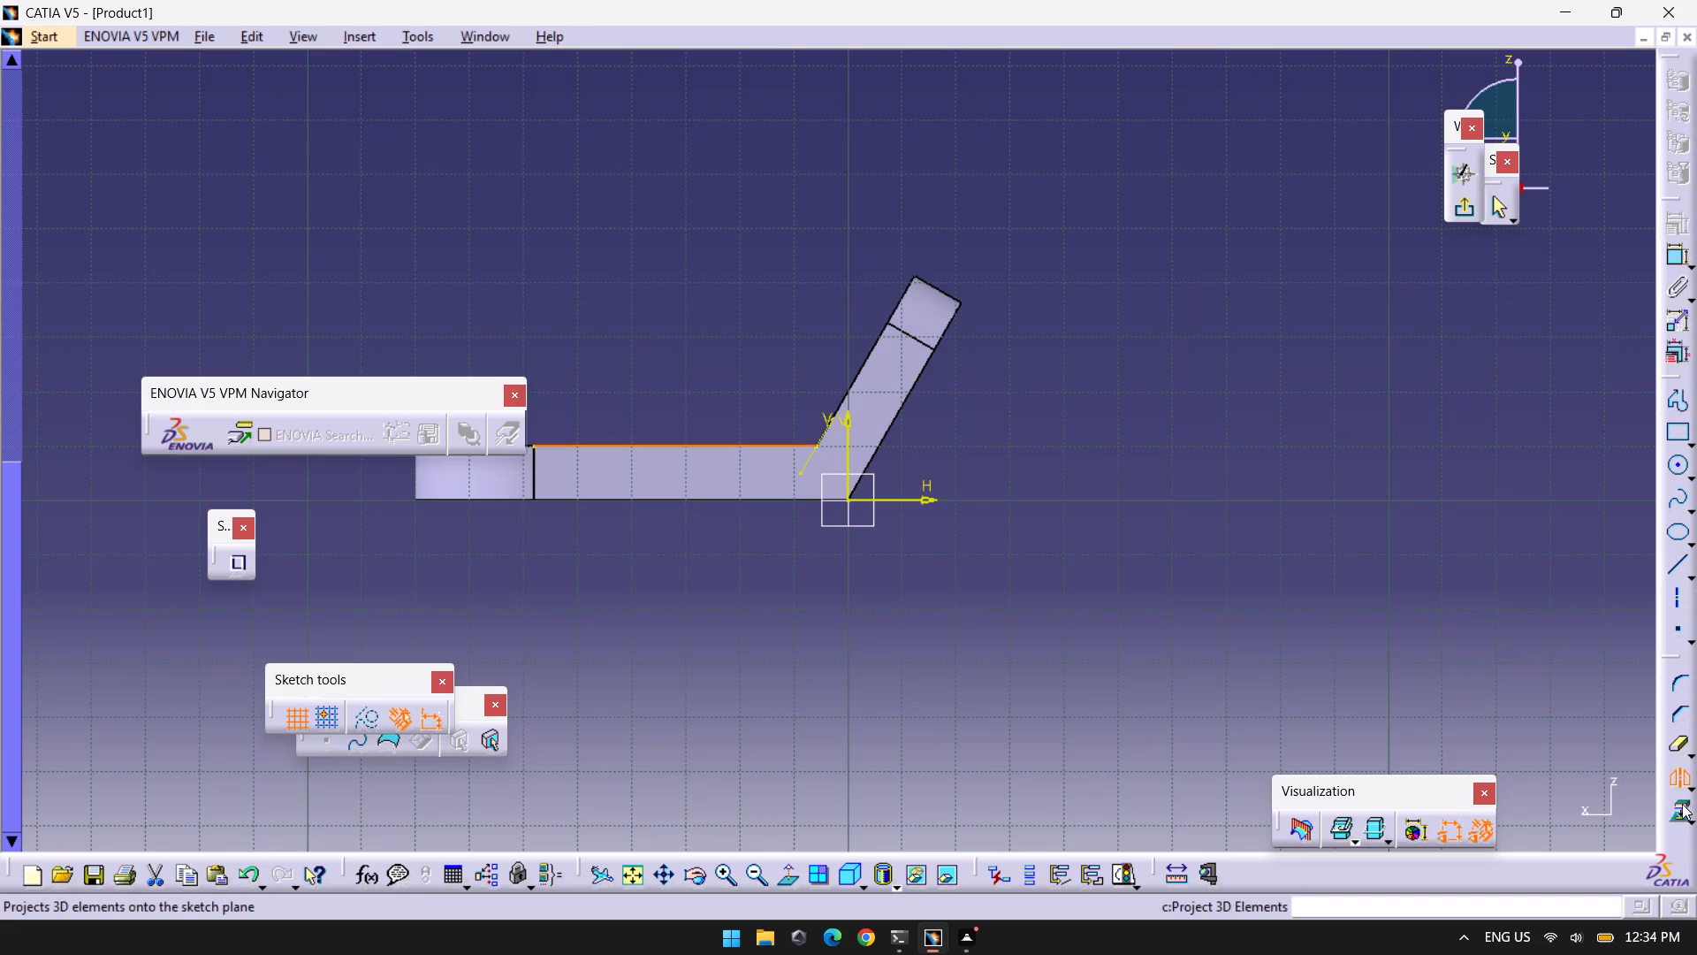
Project the upper corner of the slanted arm's tip onto the sketch as a point.
{"action": "left_click", "coordinate": [1684, 814]}
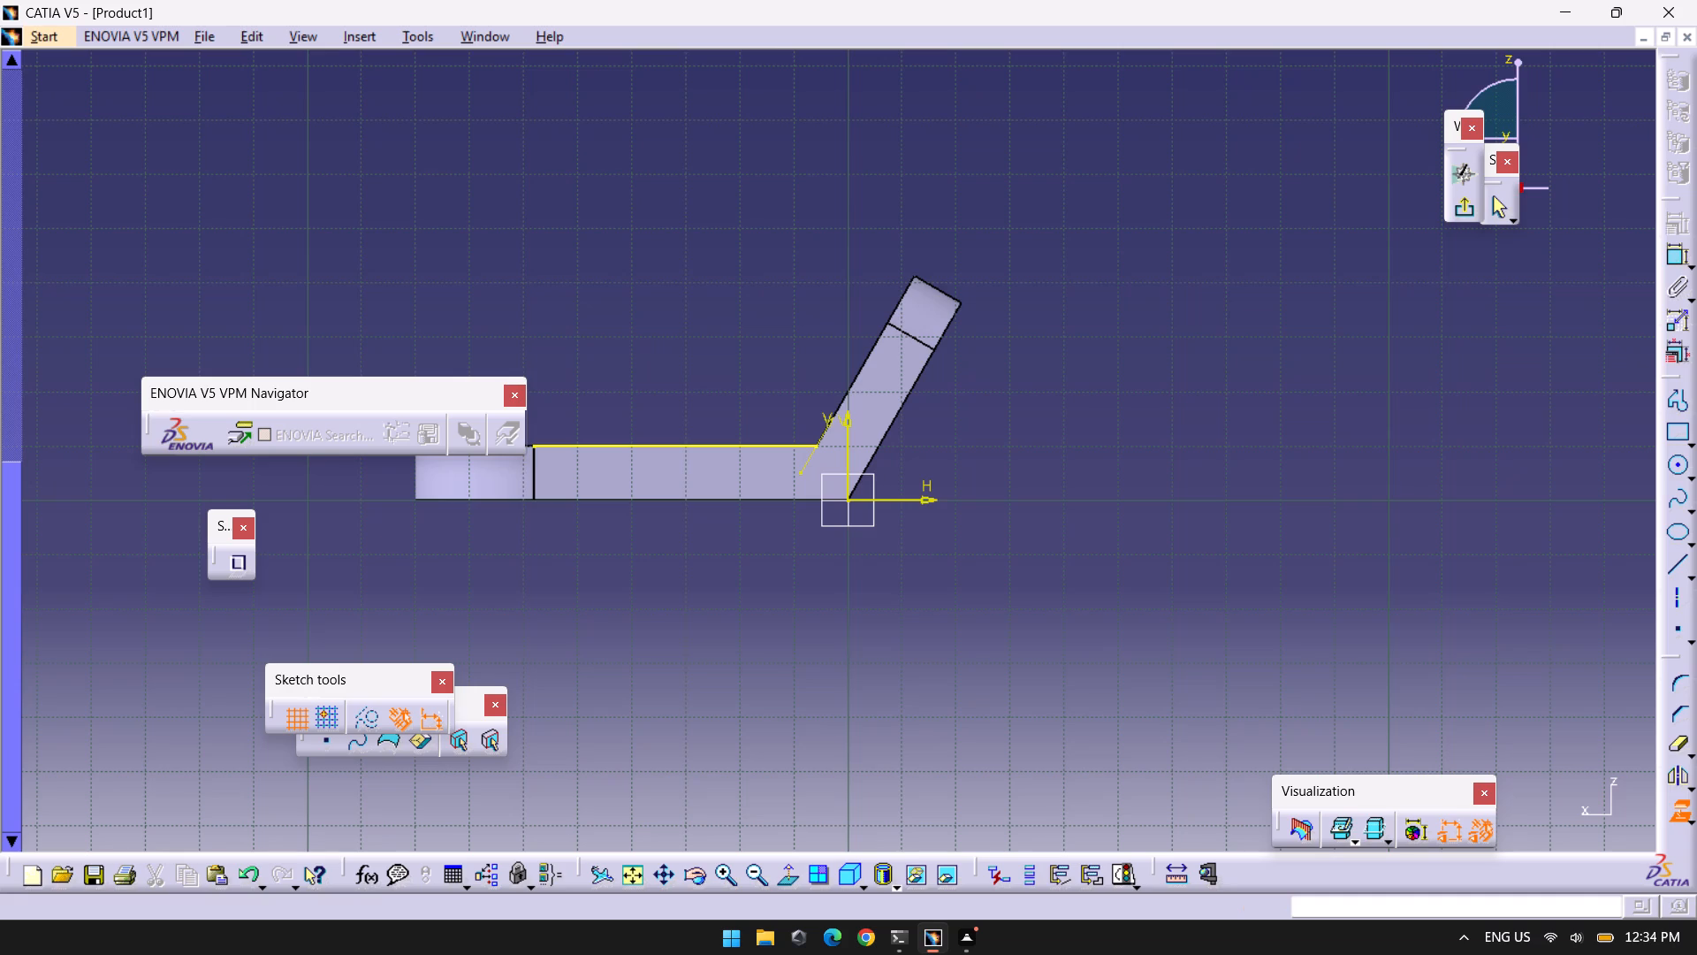
{"action": "left_click", "coordinate": [919, 277]}
{"action": "left_click", "coordinate": [1206, 407]}
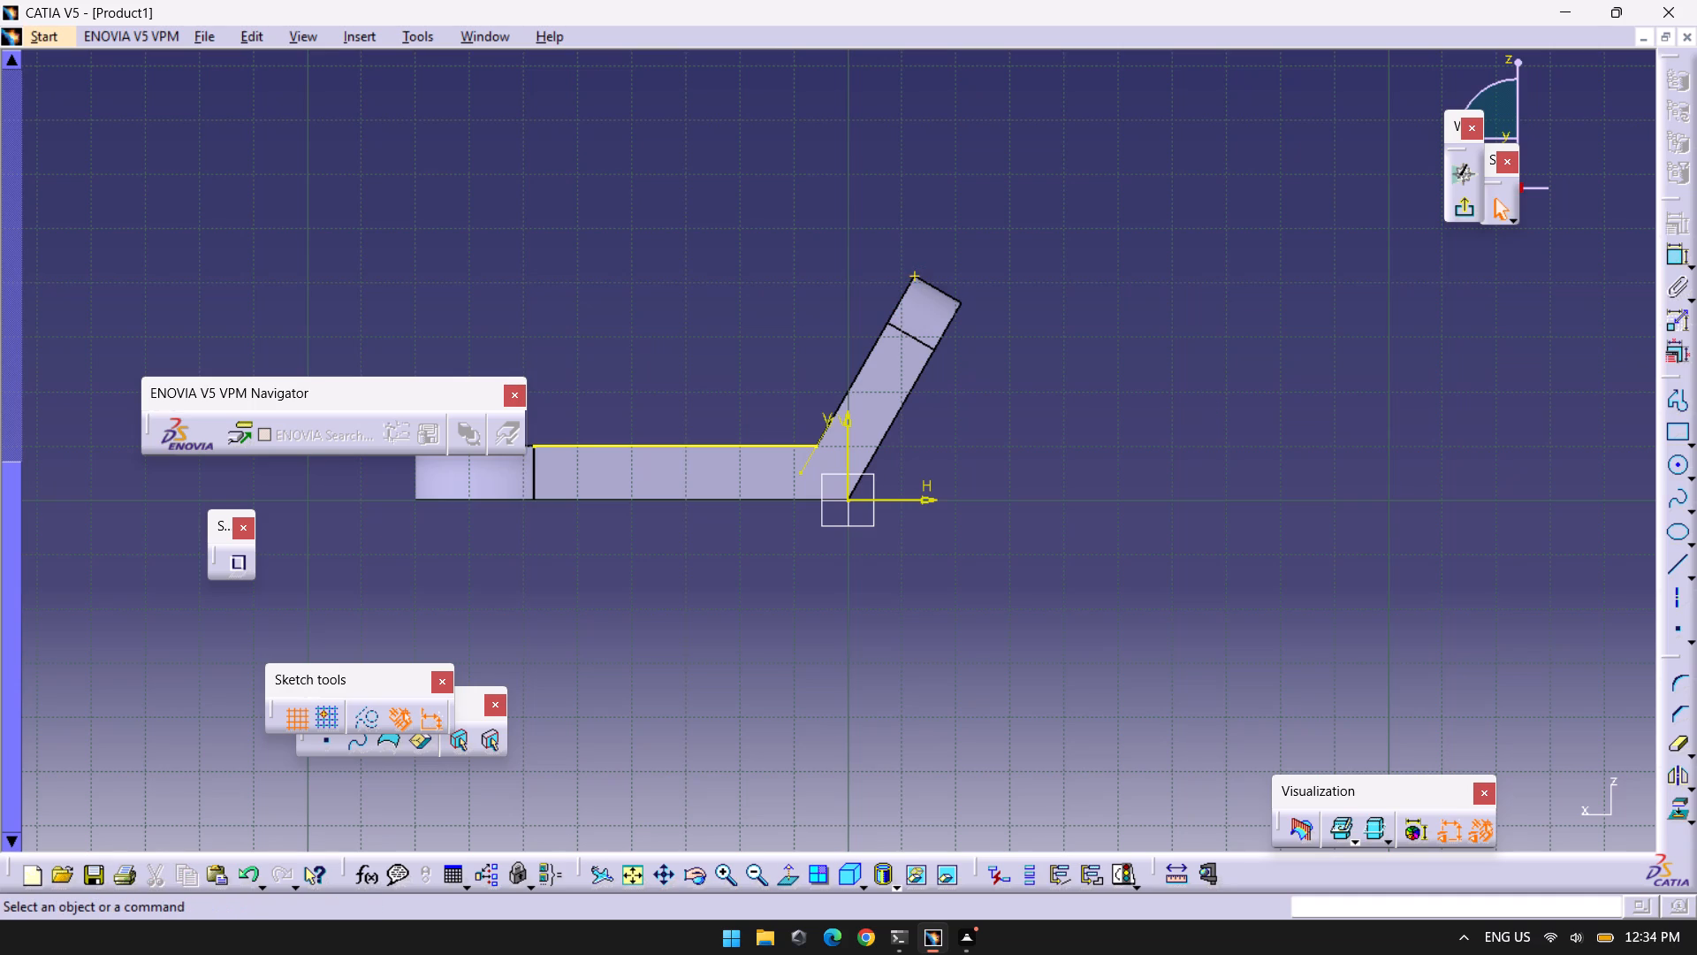
Sketch a line about 48 mm long from the projected tip point down to the base plate's projected upper edge.
{"action": "left_click", "coordinate": [1679, 561]}
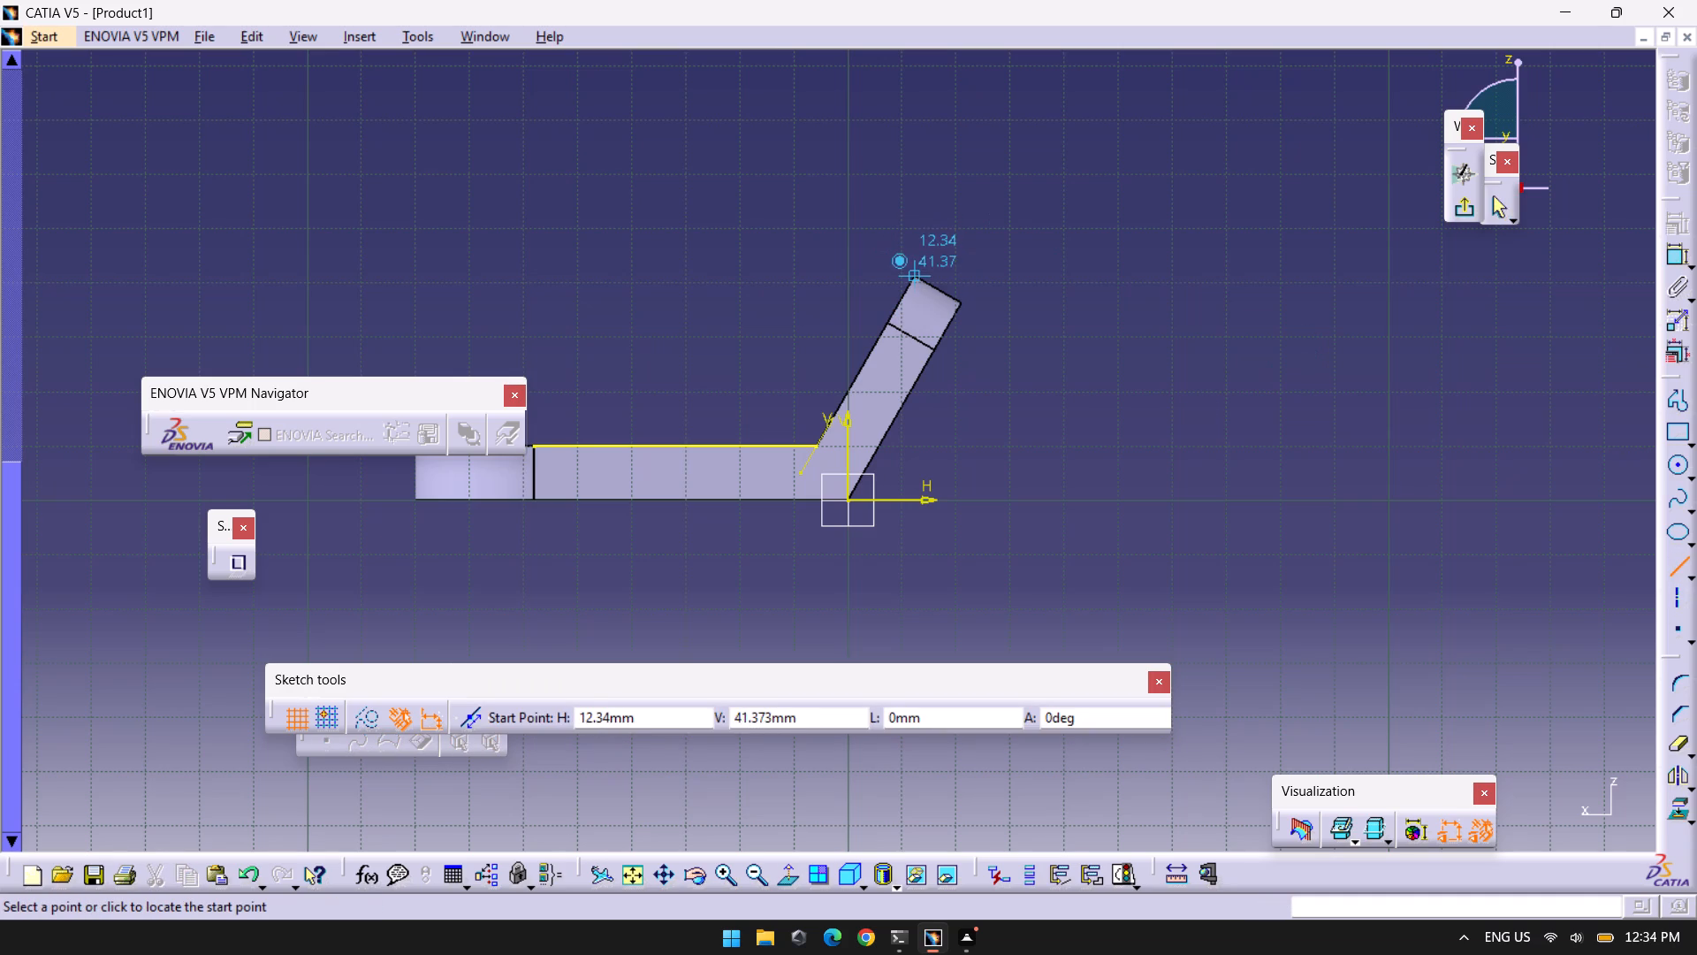
{"action": "left_click", "coordinate": [917, 276]}
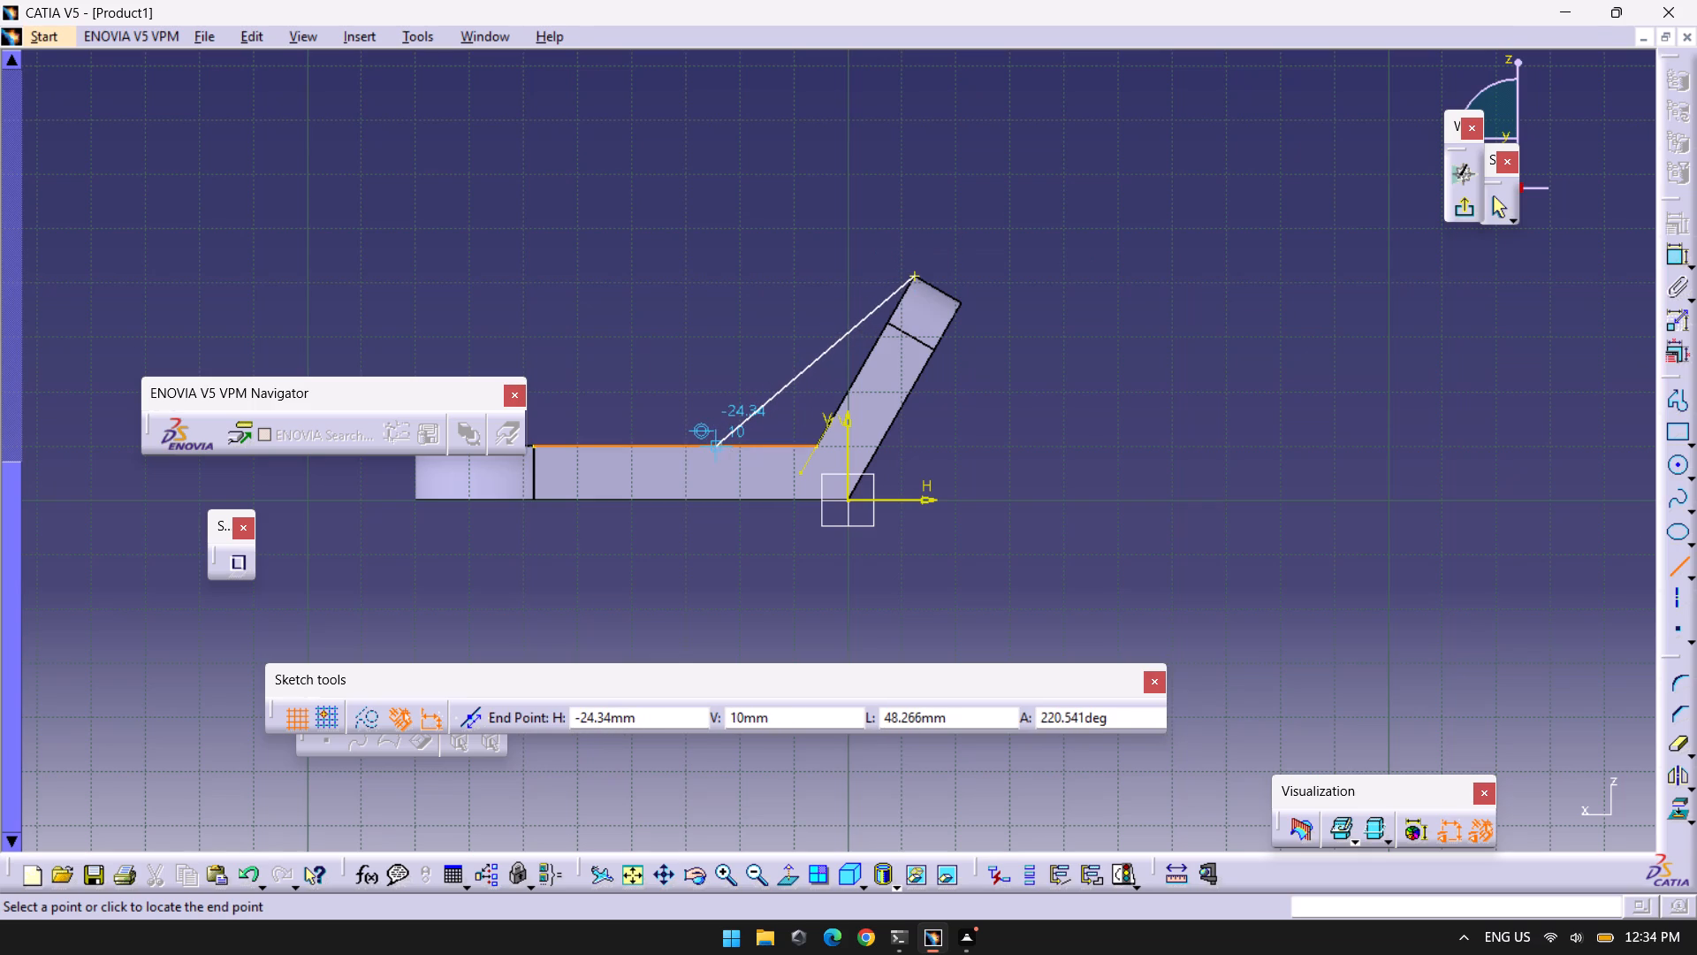
{"action": "left_click", "coordinate": [715, 446]}
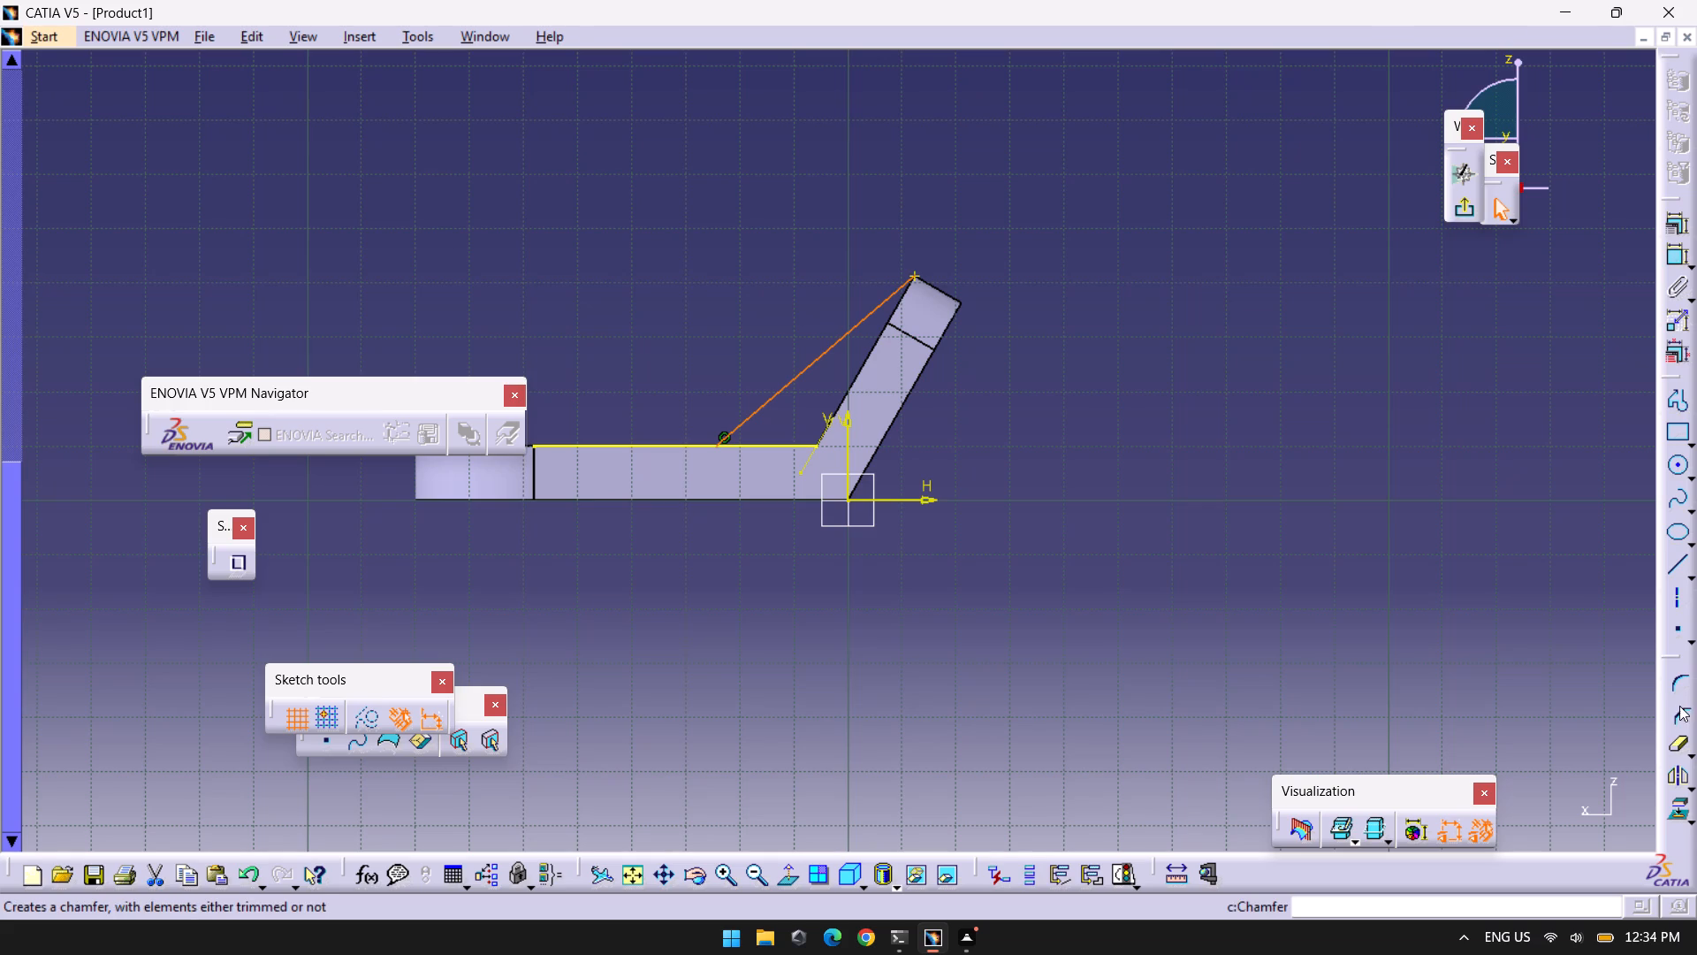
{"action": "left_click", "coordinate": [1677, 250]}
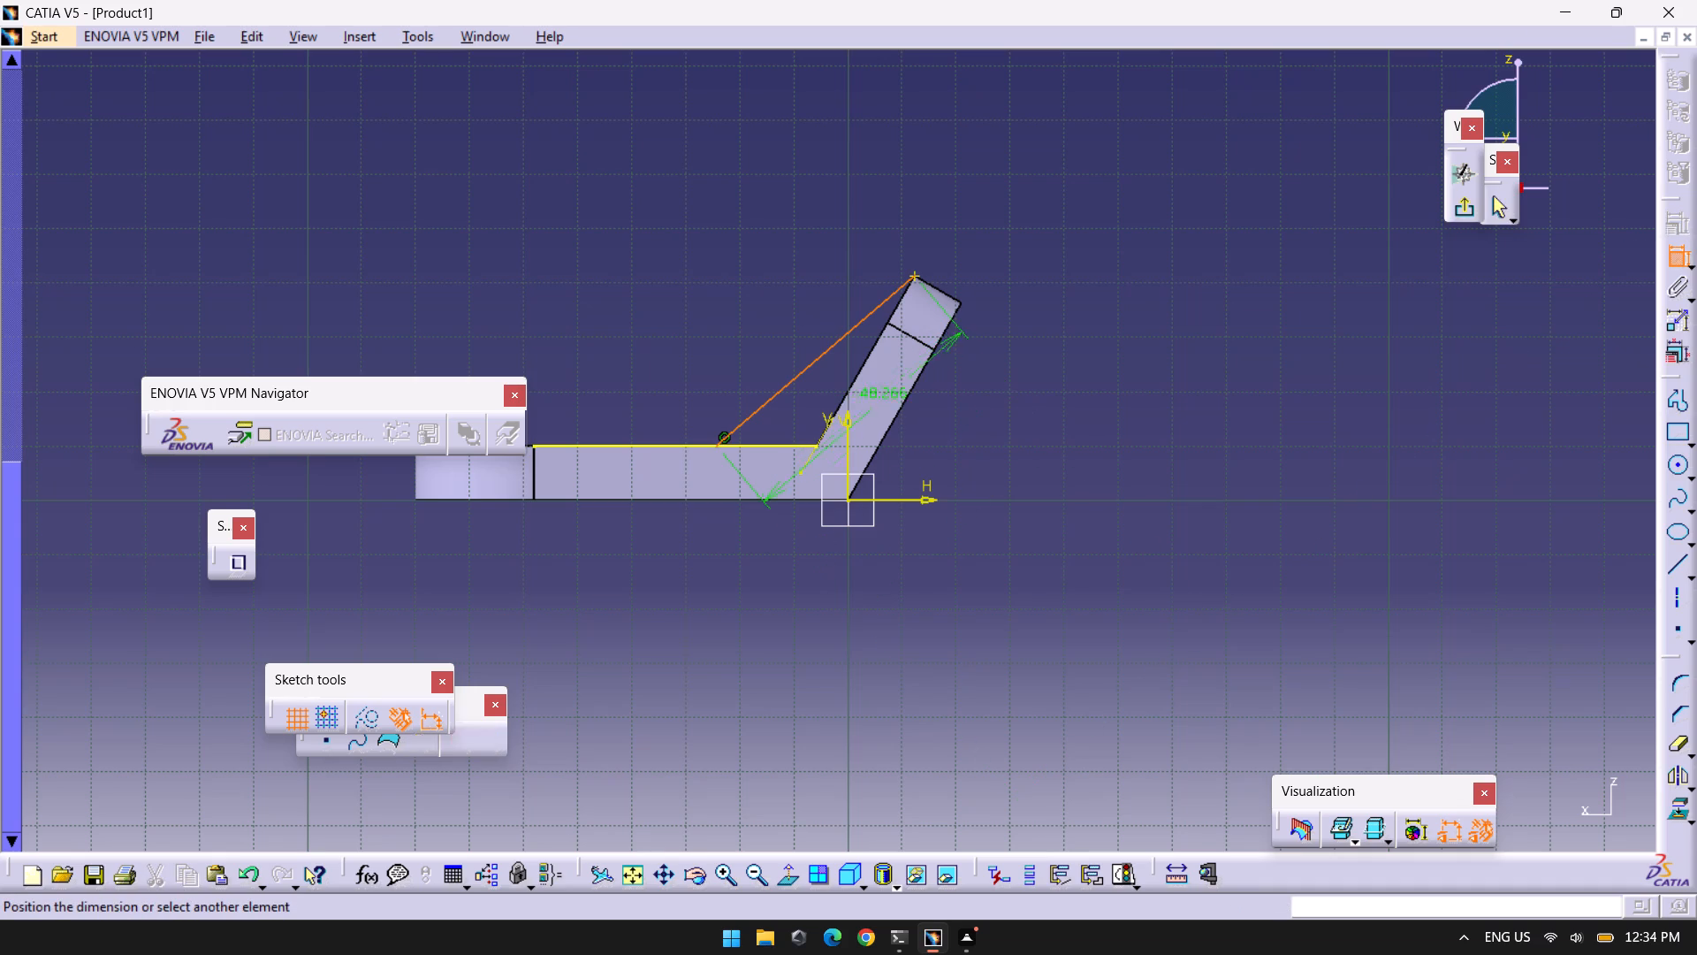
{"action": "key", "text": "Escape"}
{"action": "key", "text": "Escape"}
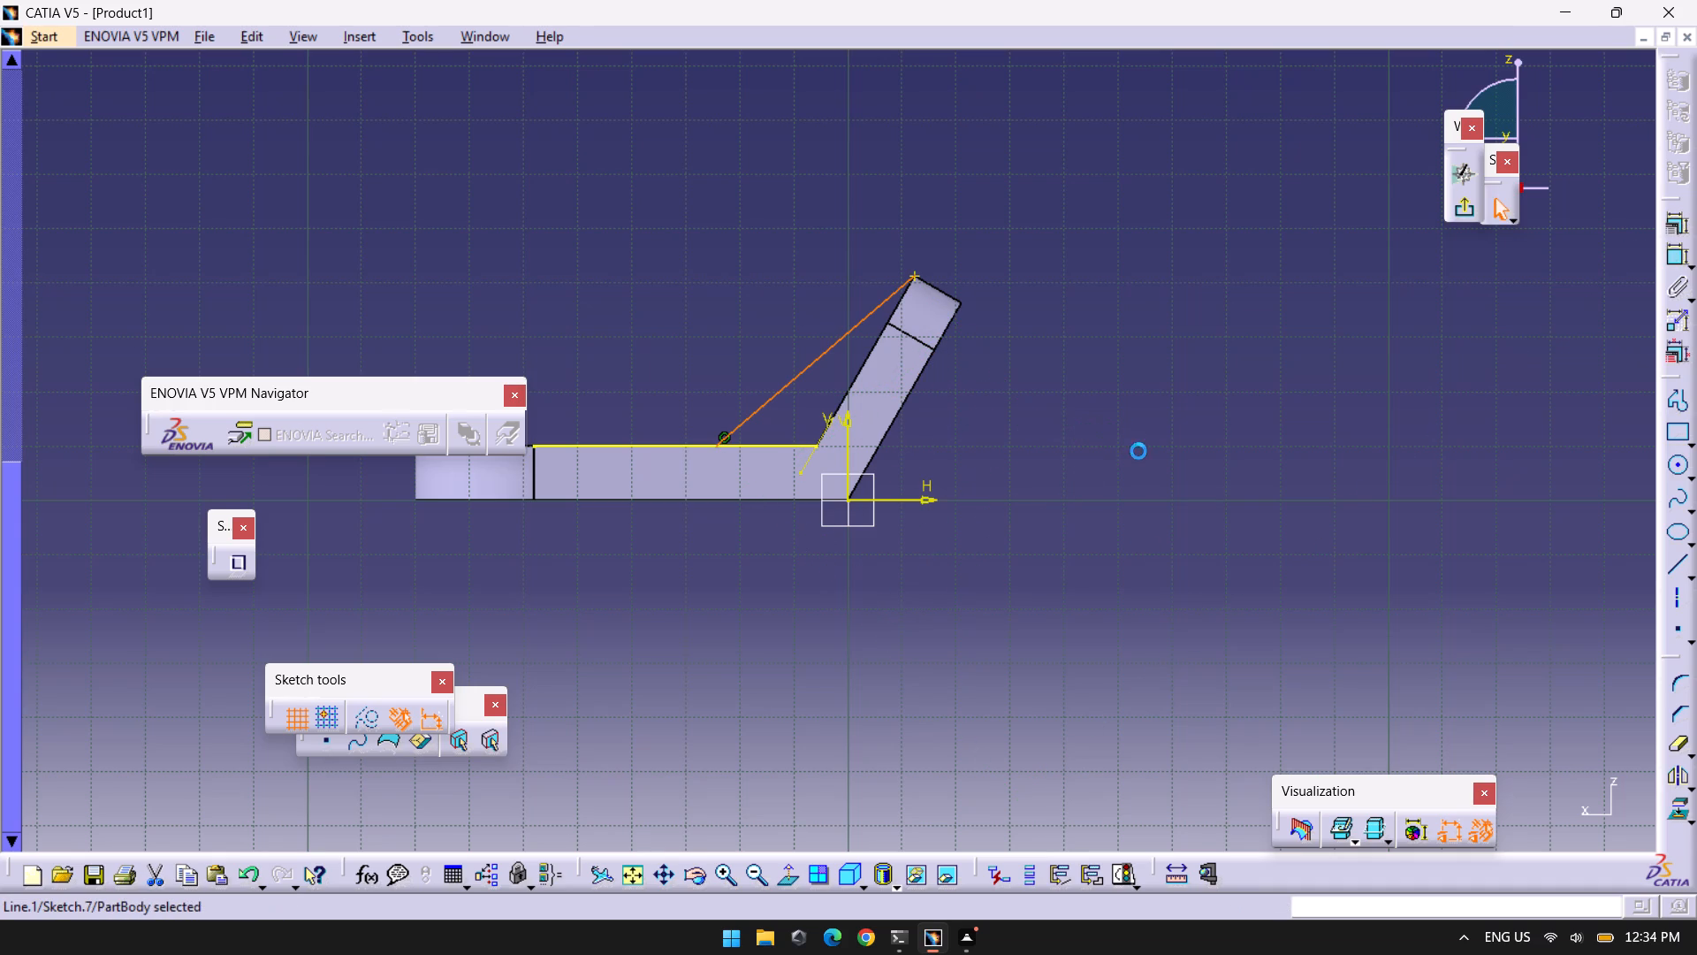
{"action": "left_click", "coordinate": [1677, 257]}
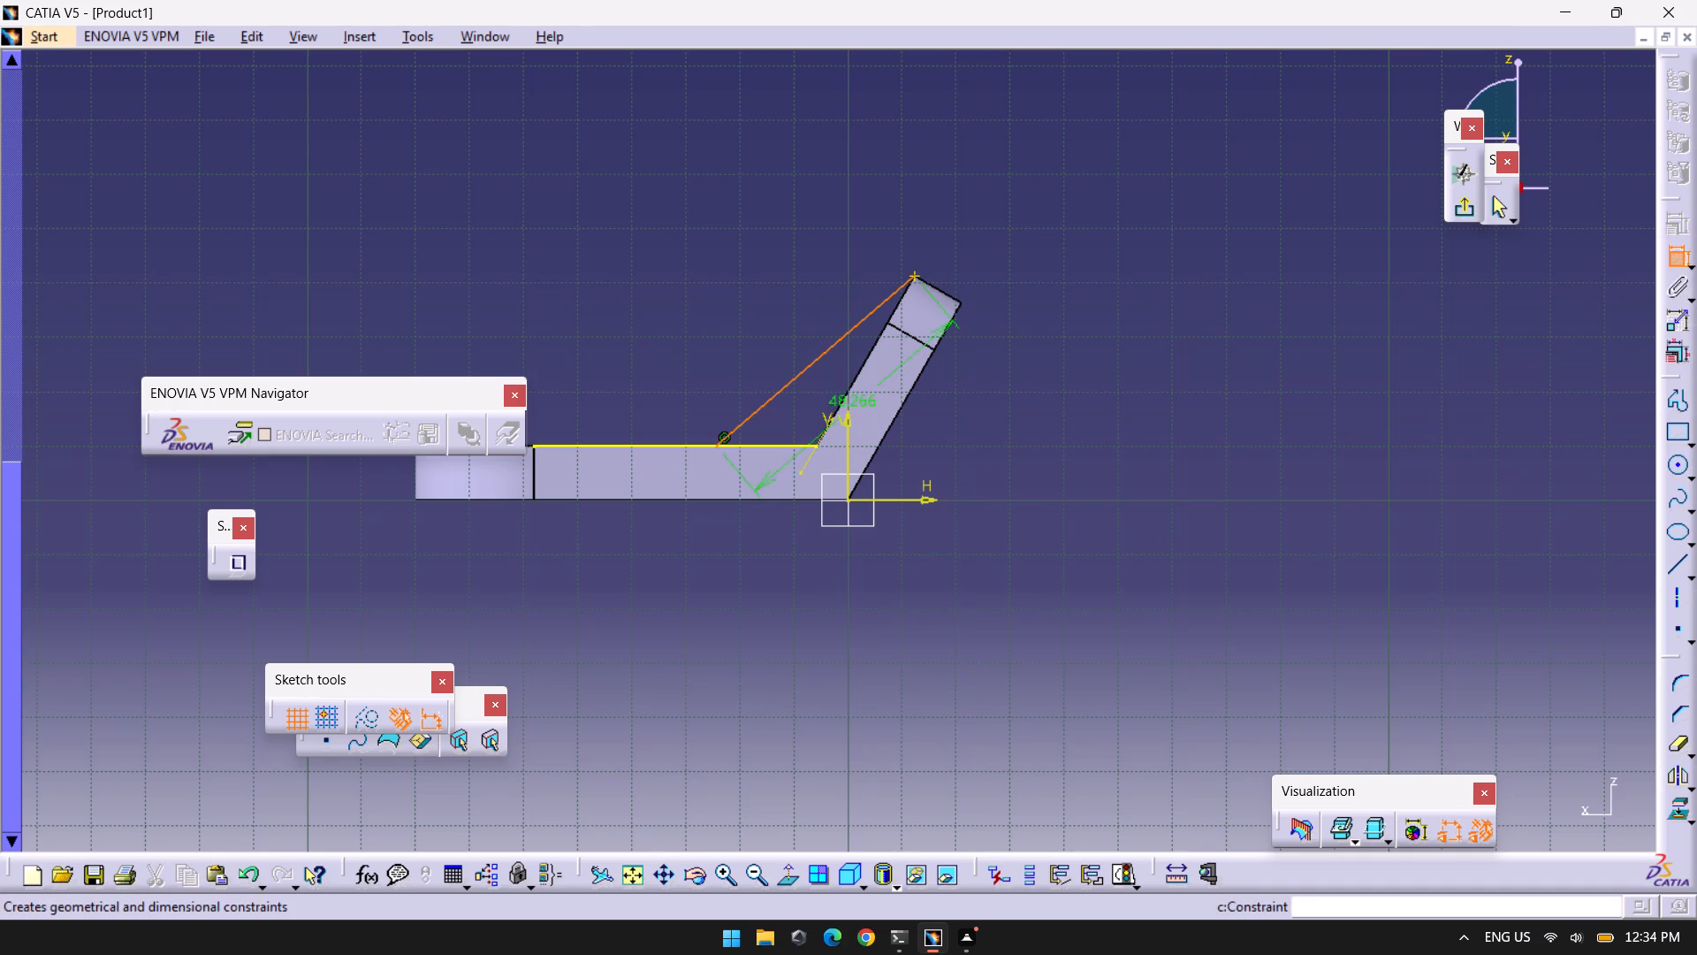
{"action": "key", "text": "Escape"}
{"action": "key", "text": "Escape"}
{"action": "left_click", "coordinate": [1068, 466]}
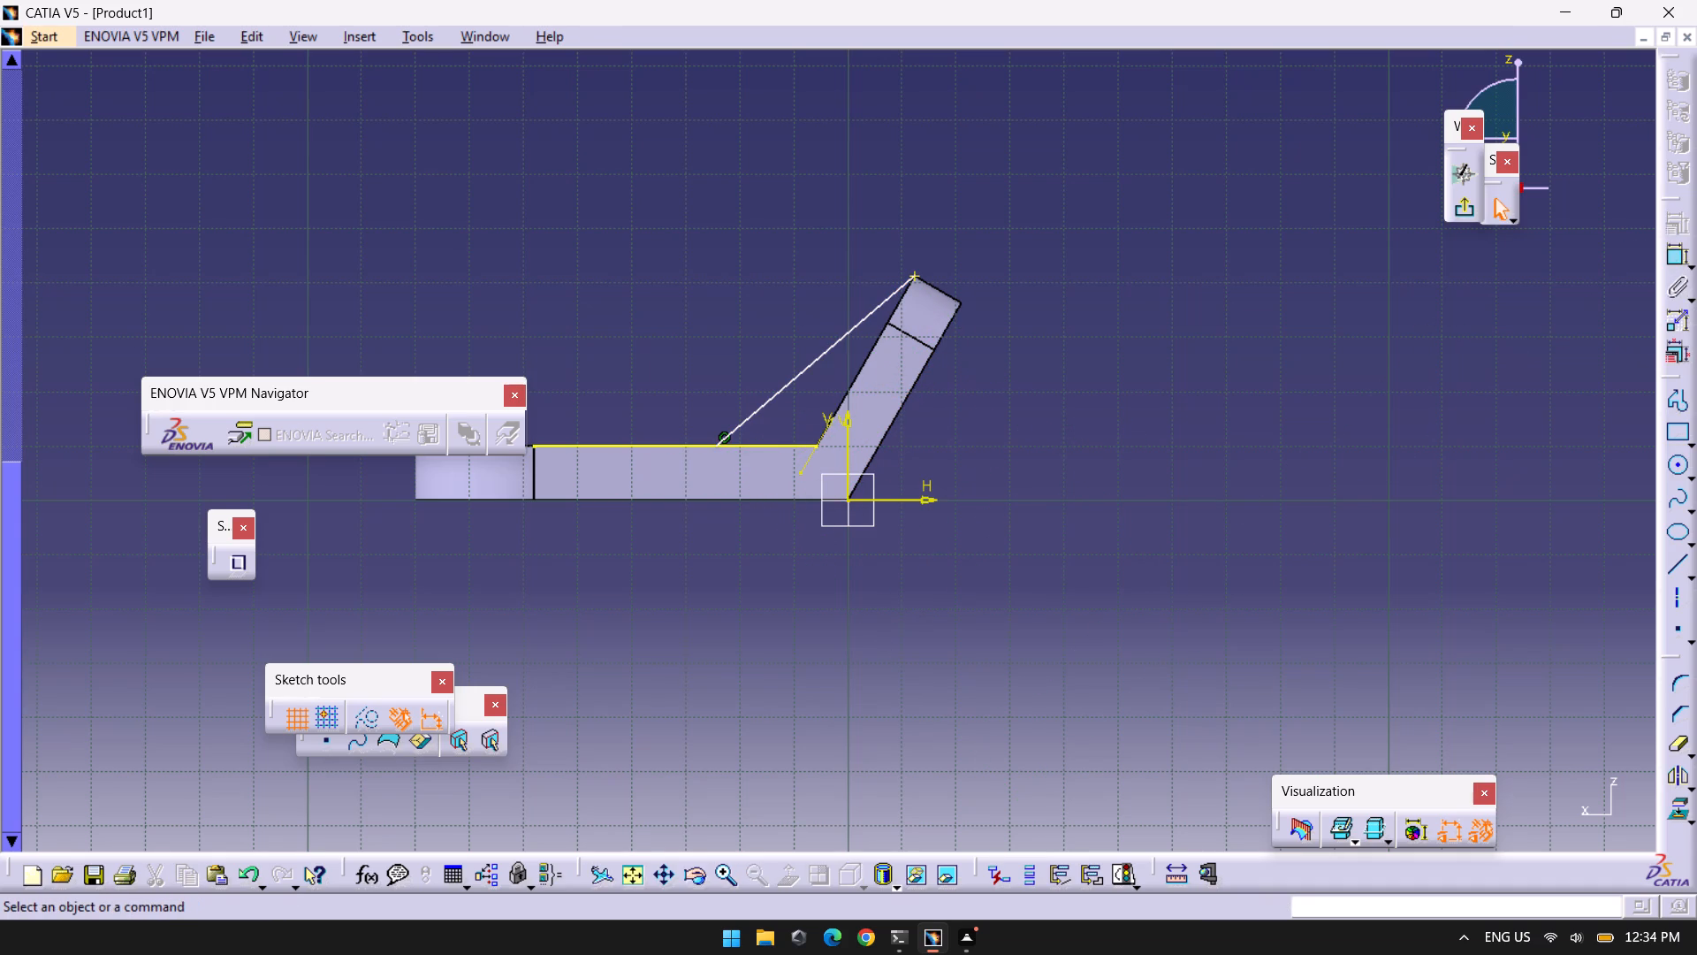
Dimension the horizontal distance from the line's lower endpoint to the inner corner between plate and arm, and set it to 25 mm.
{"action": "left_click", "coordinate": [1673, 256]}
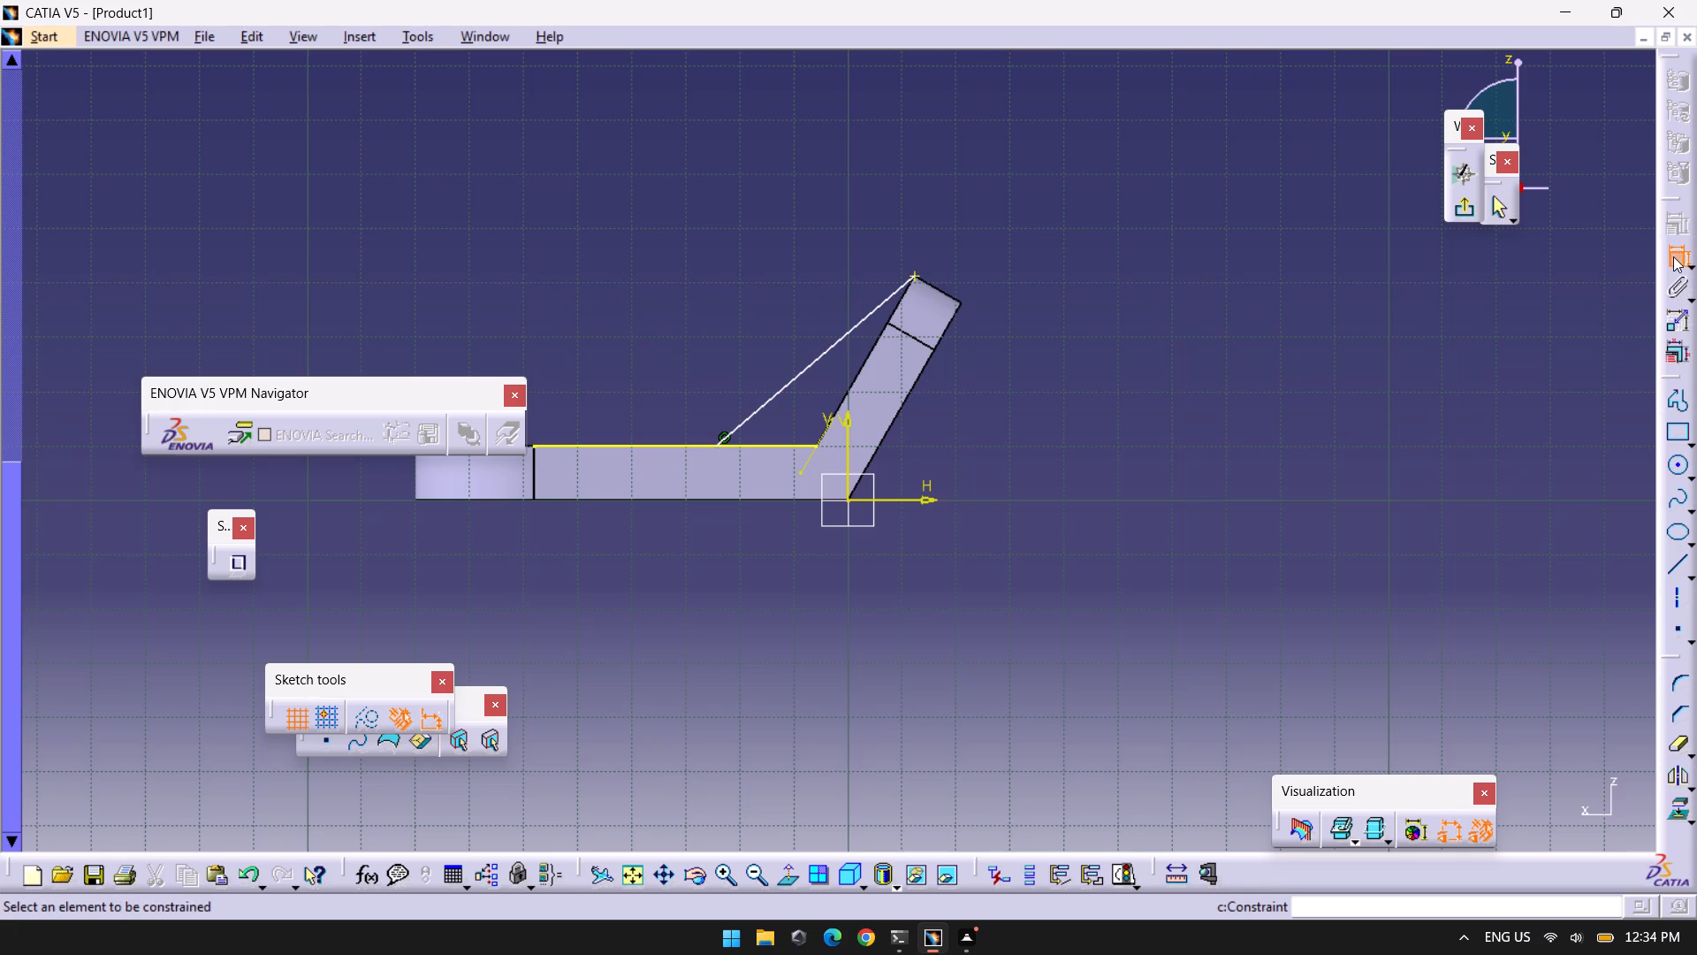
{"action": "left_click", "coordinate": [714, 447]}
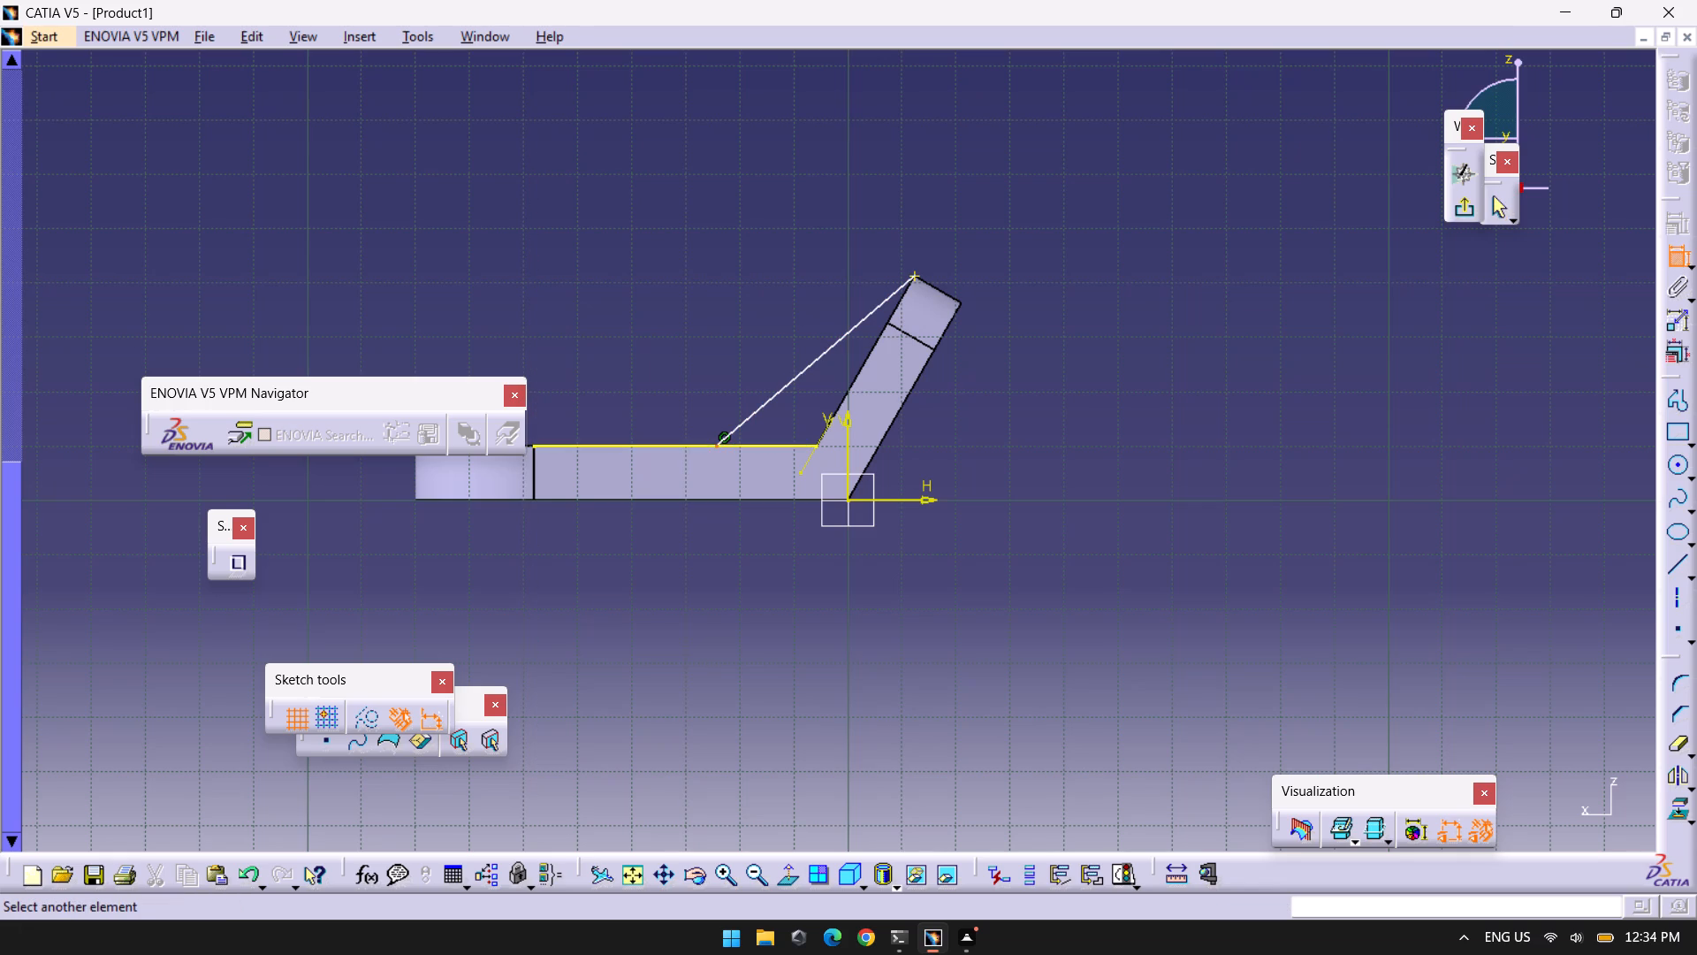
{"action": "left_click", "coordinate": [817, 444]}
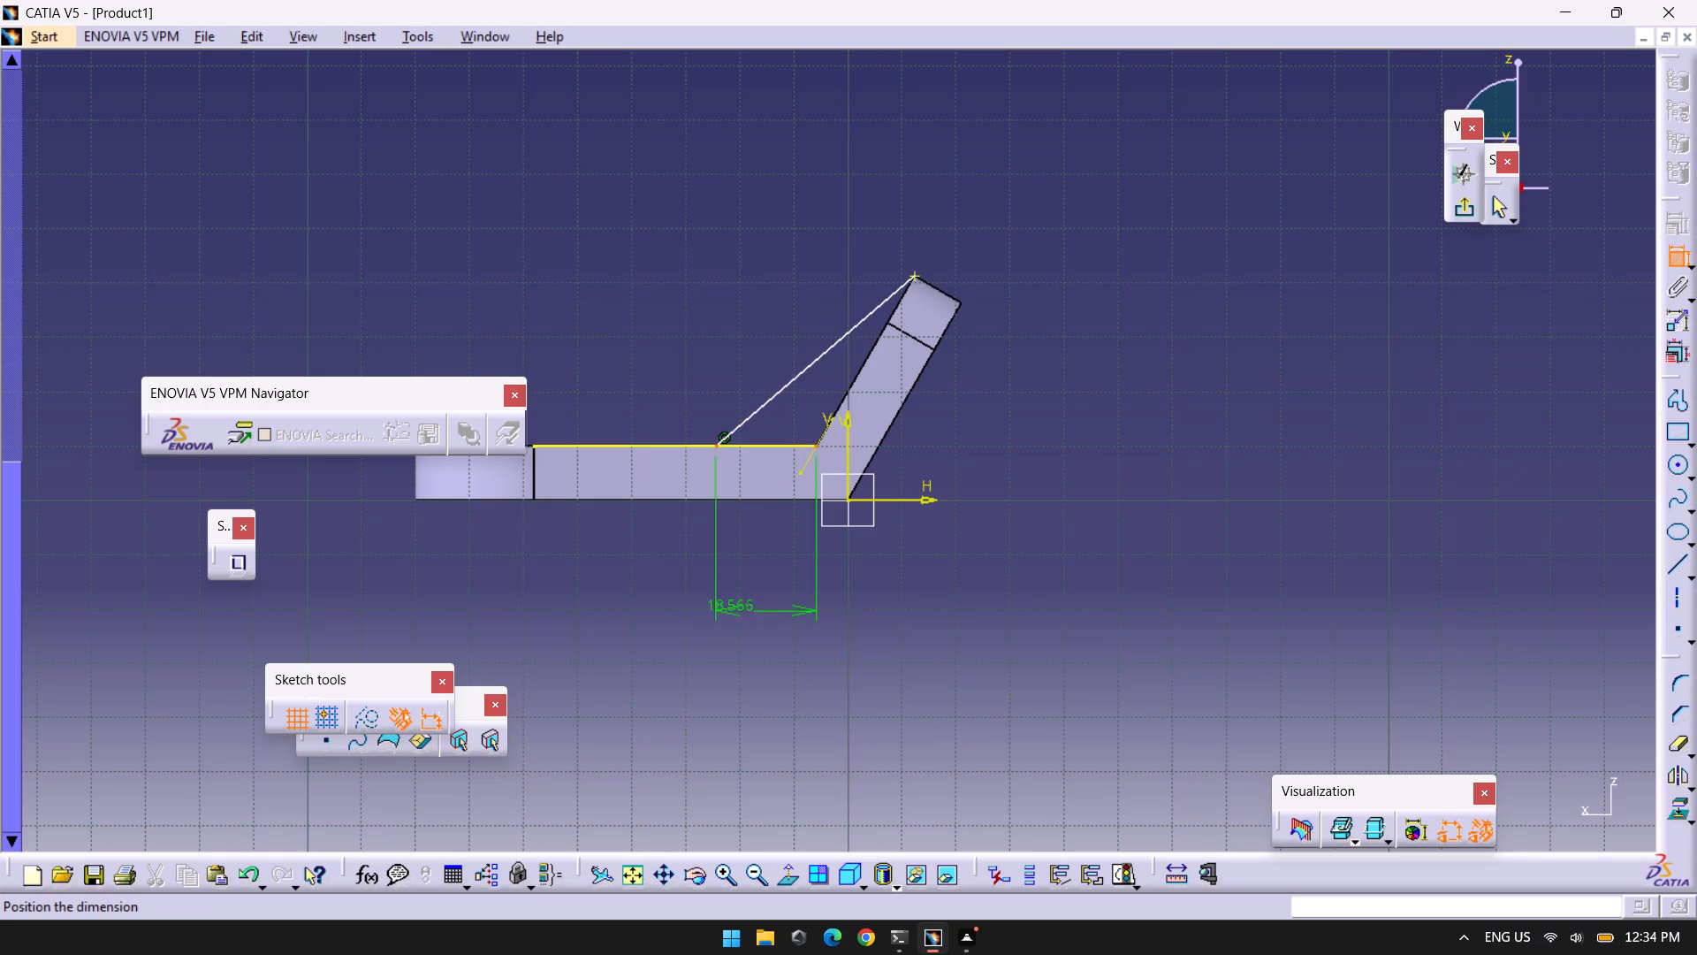
{"action": "left_click", "coordinate": [729, 619]}
{"action": "double_click", "coordinate": [729, 619]}
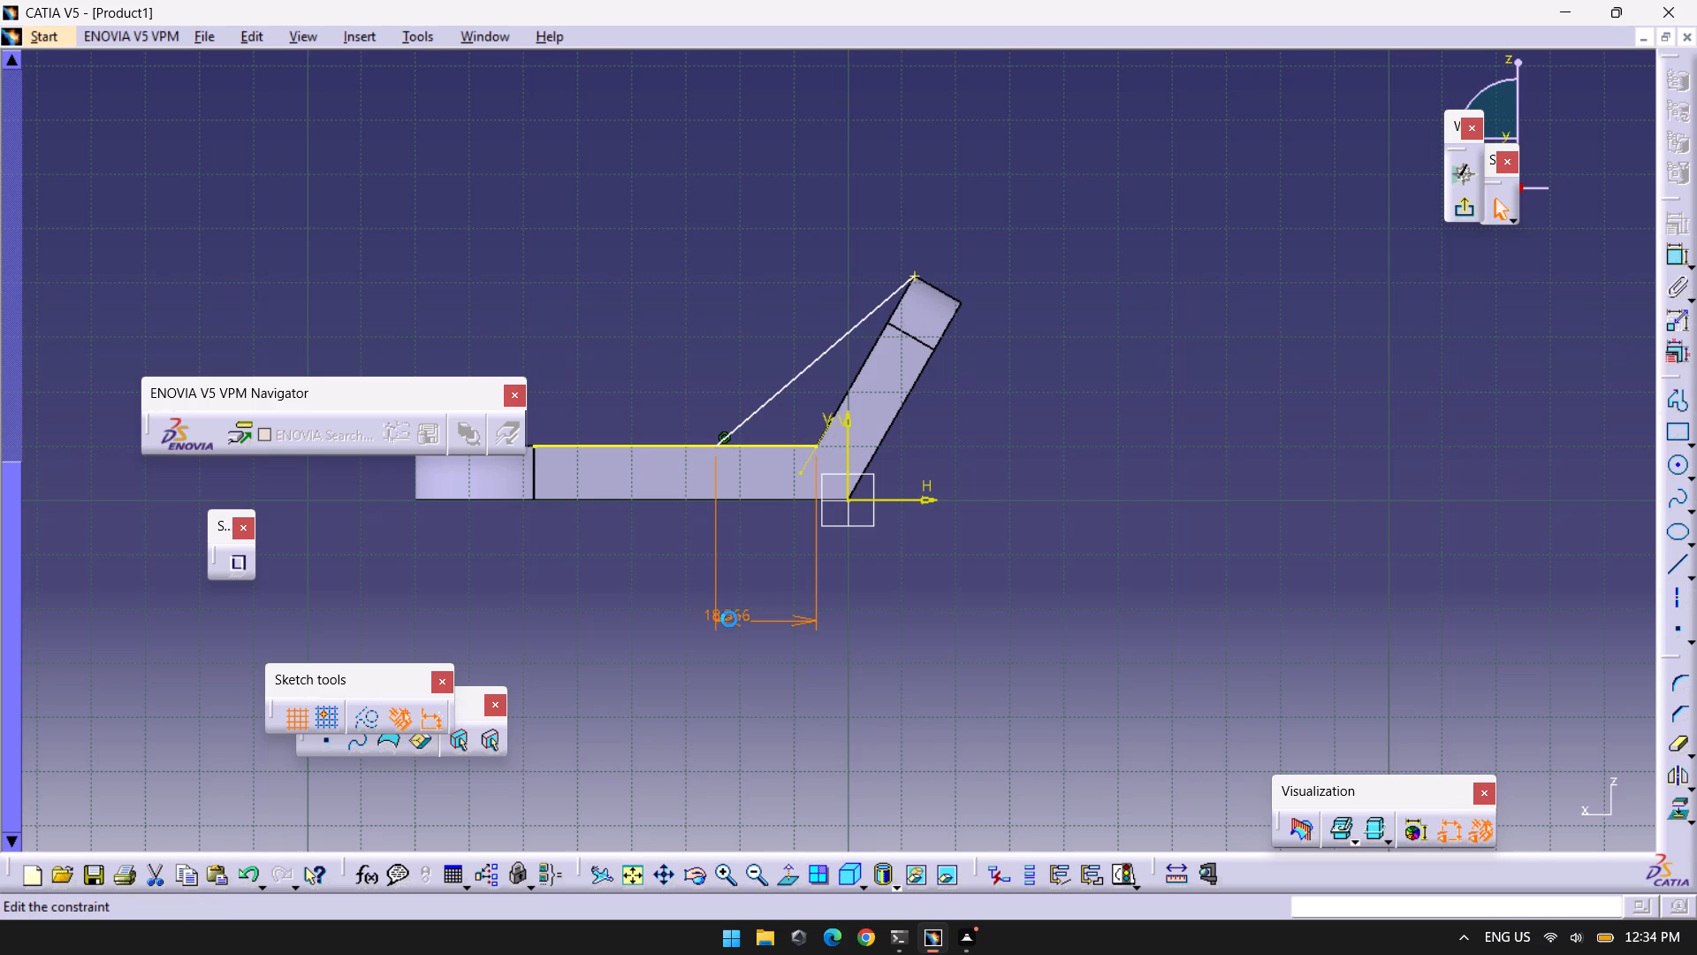
{"action": "type", "text": "25"}
{"action": "key", "text": "Return"}
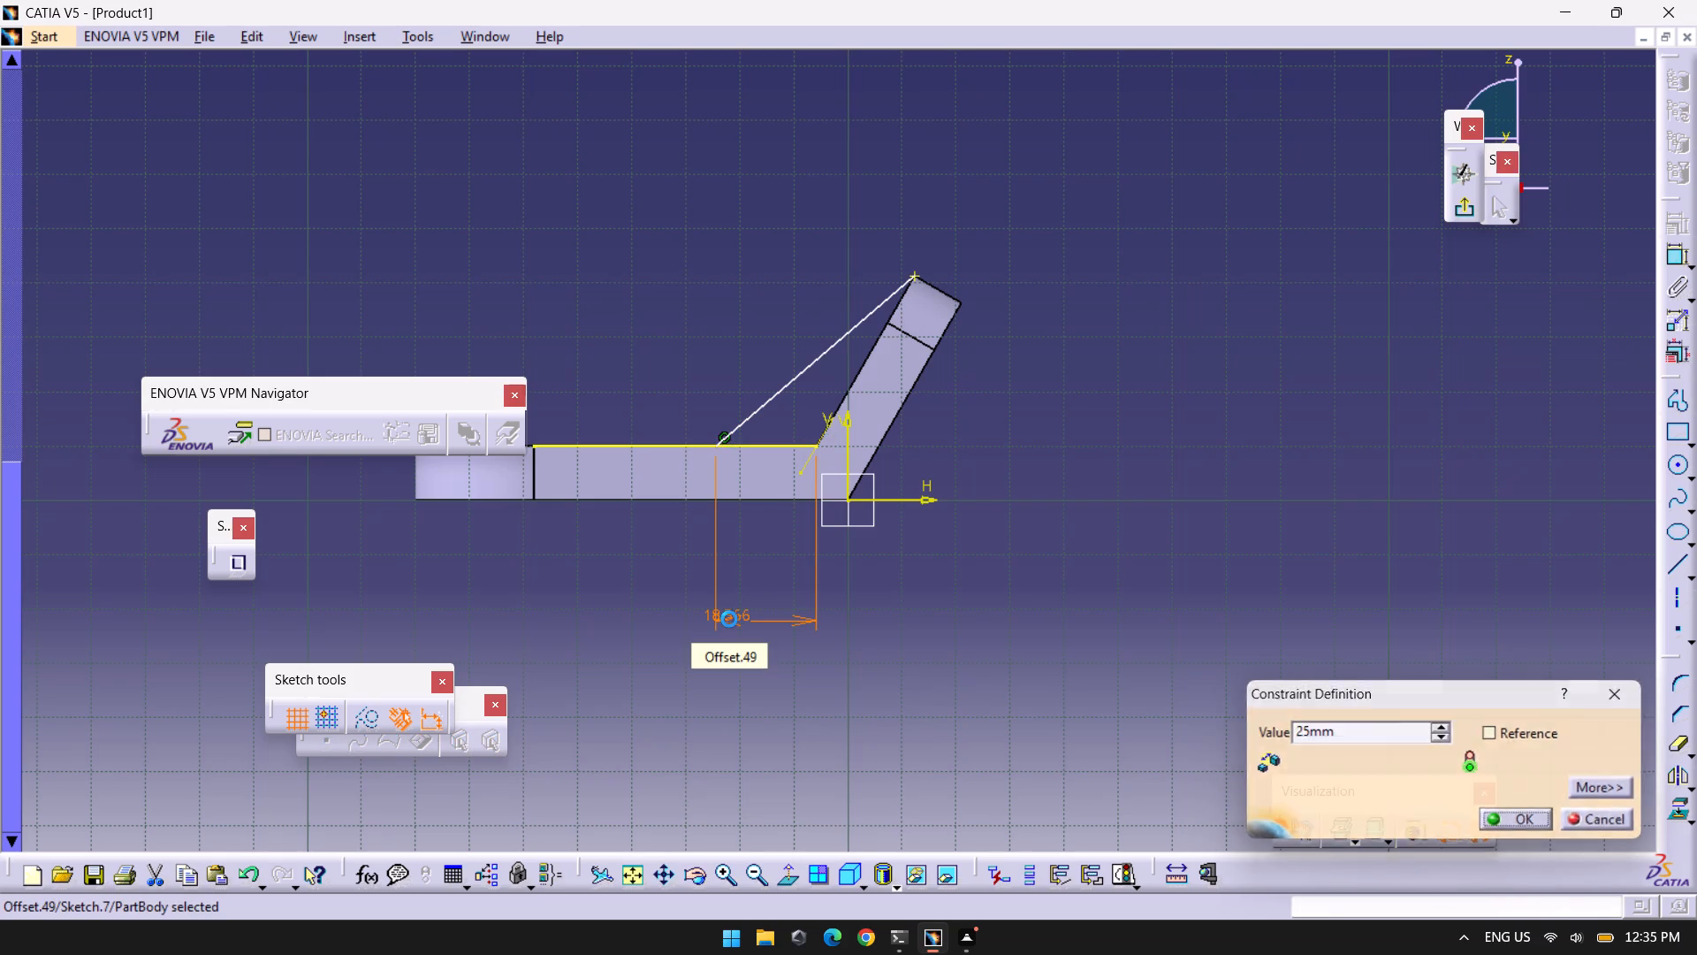
{"action": "left_click", "coordinate": [1137, 372]}
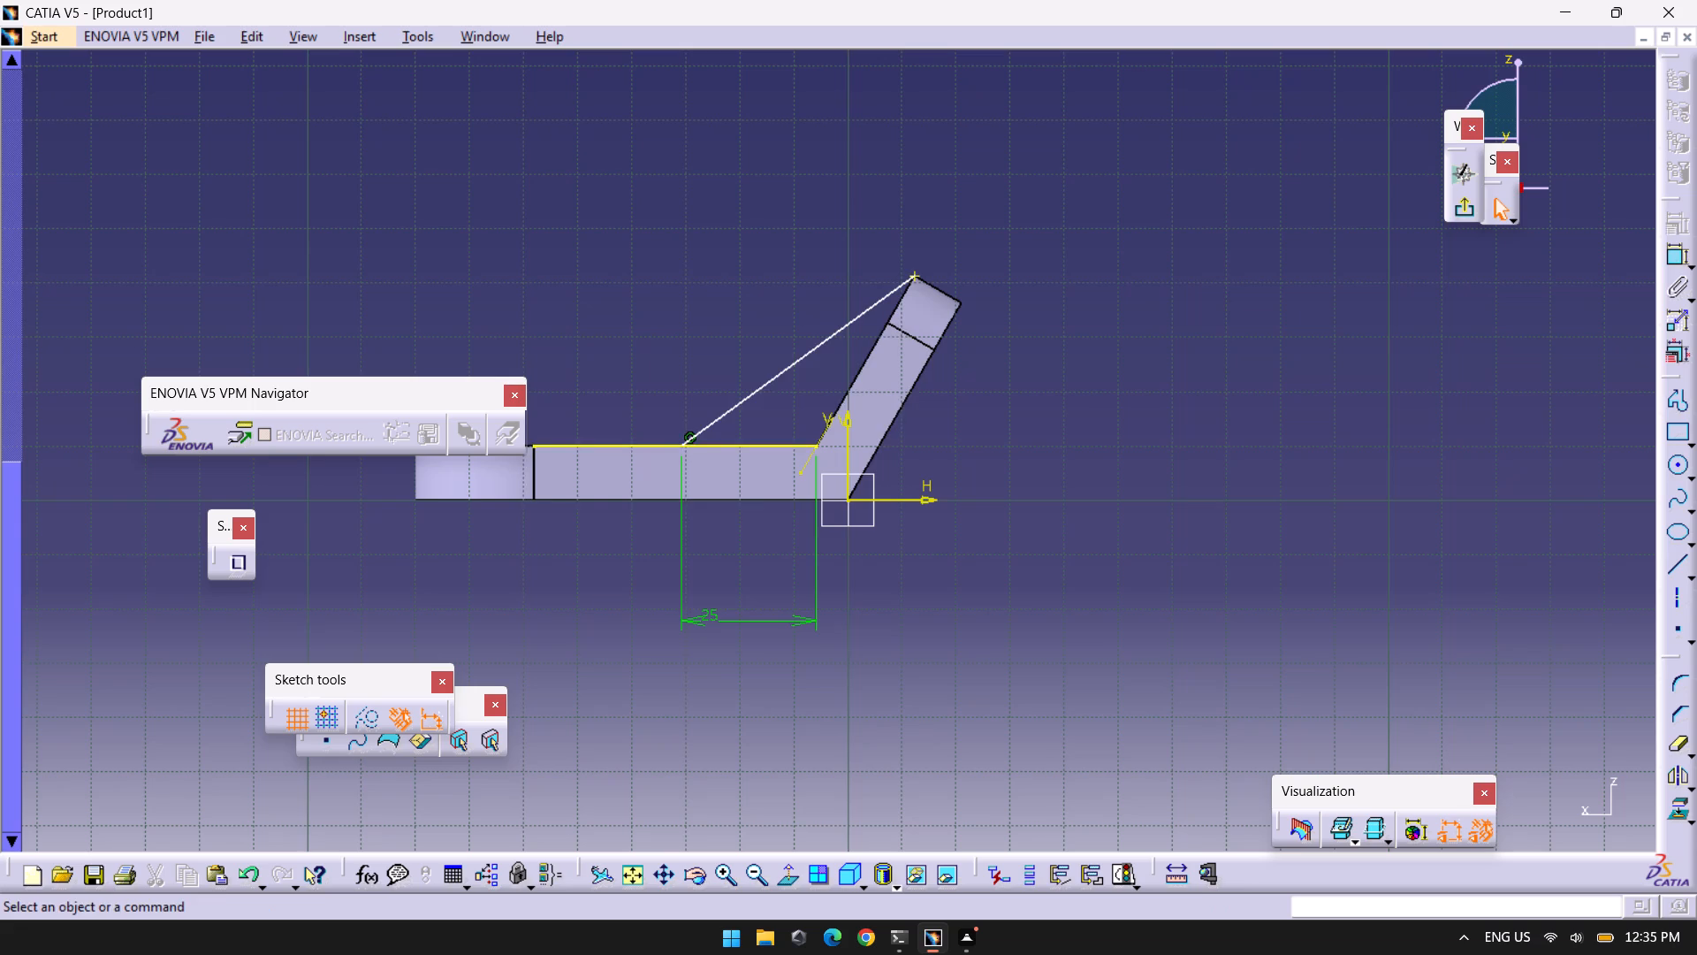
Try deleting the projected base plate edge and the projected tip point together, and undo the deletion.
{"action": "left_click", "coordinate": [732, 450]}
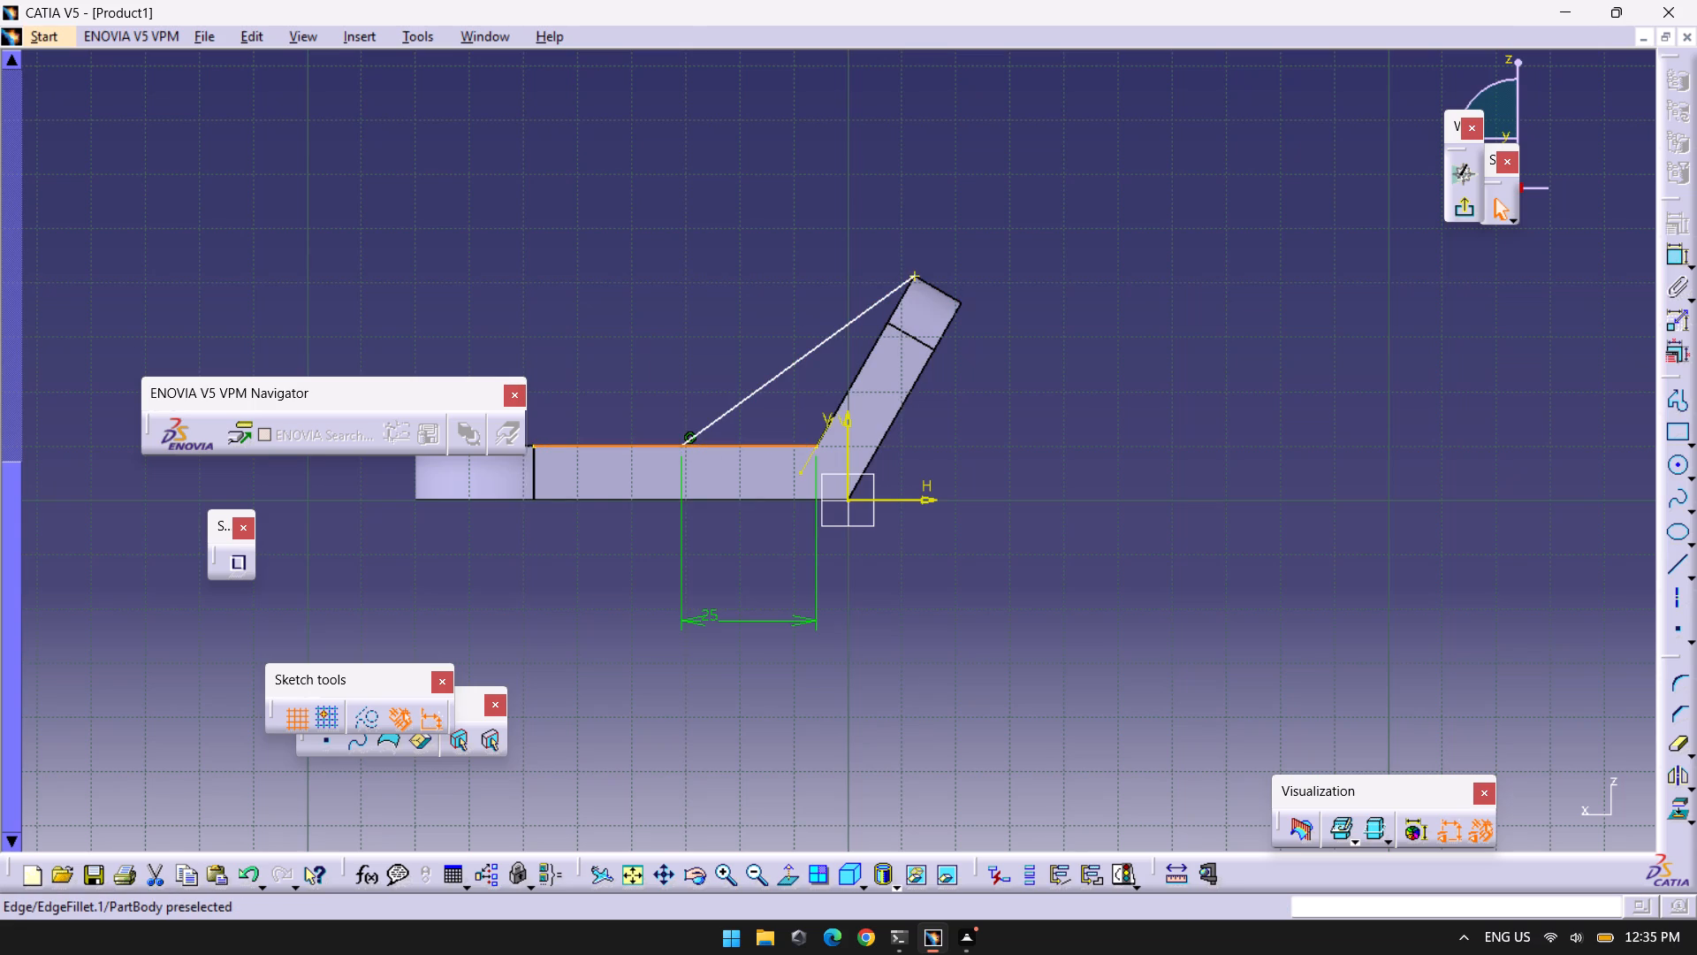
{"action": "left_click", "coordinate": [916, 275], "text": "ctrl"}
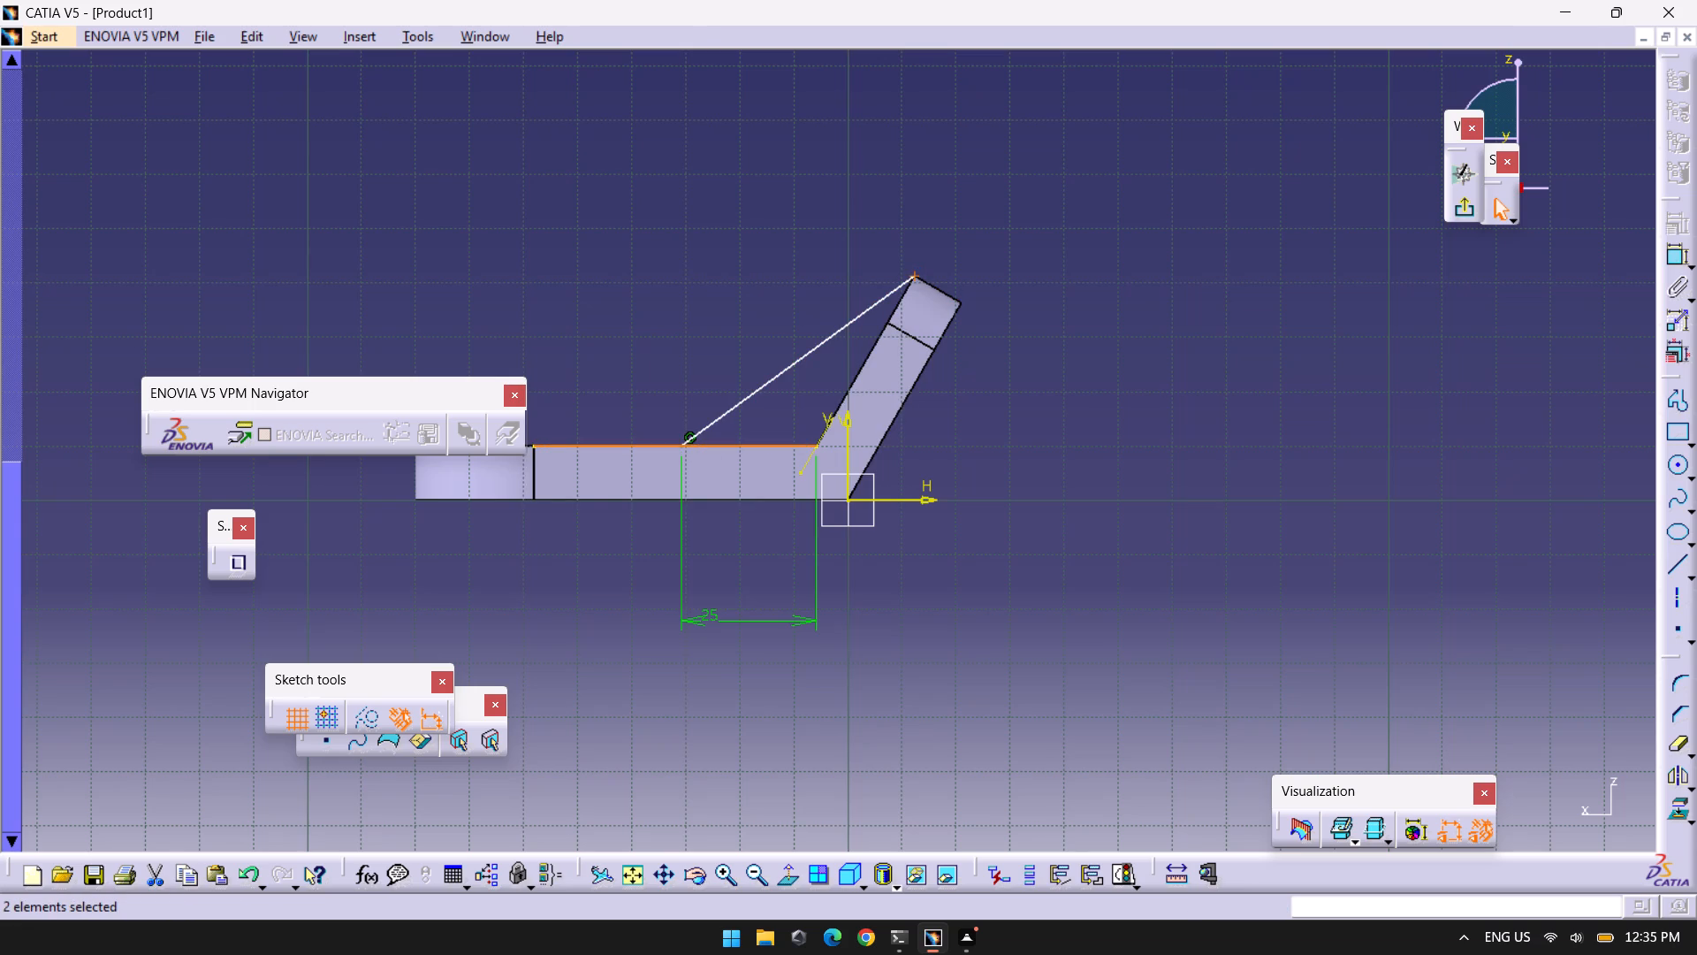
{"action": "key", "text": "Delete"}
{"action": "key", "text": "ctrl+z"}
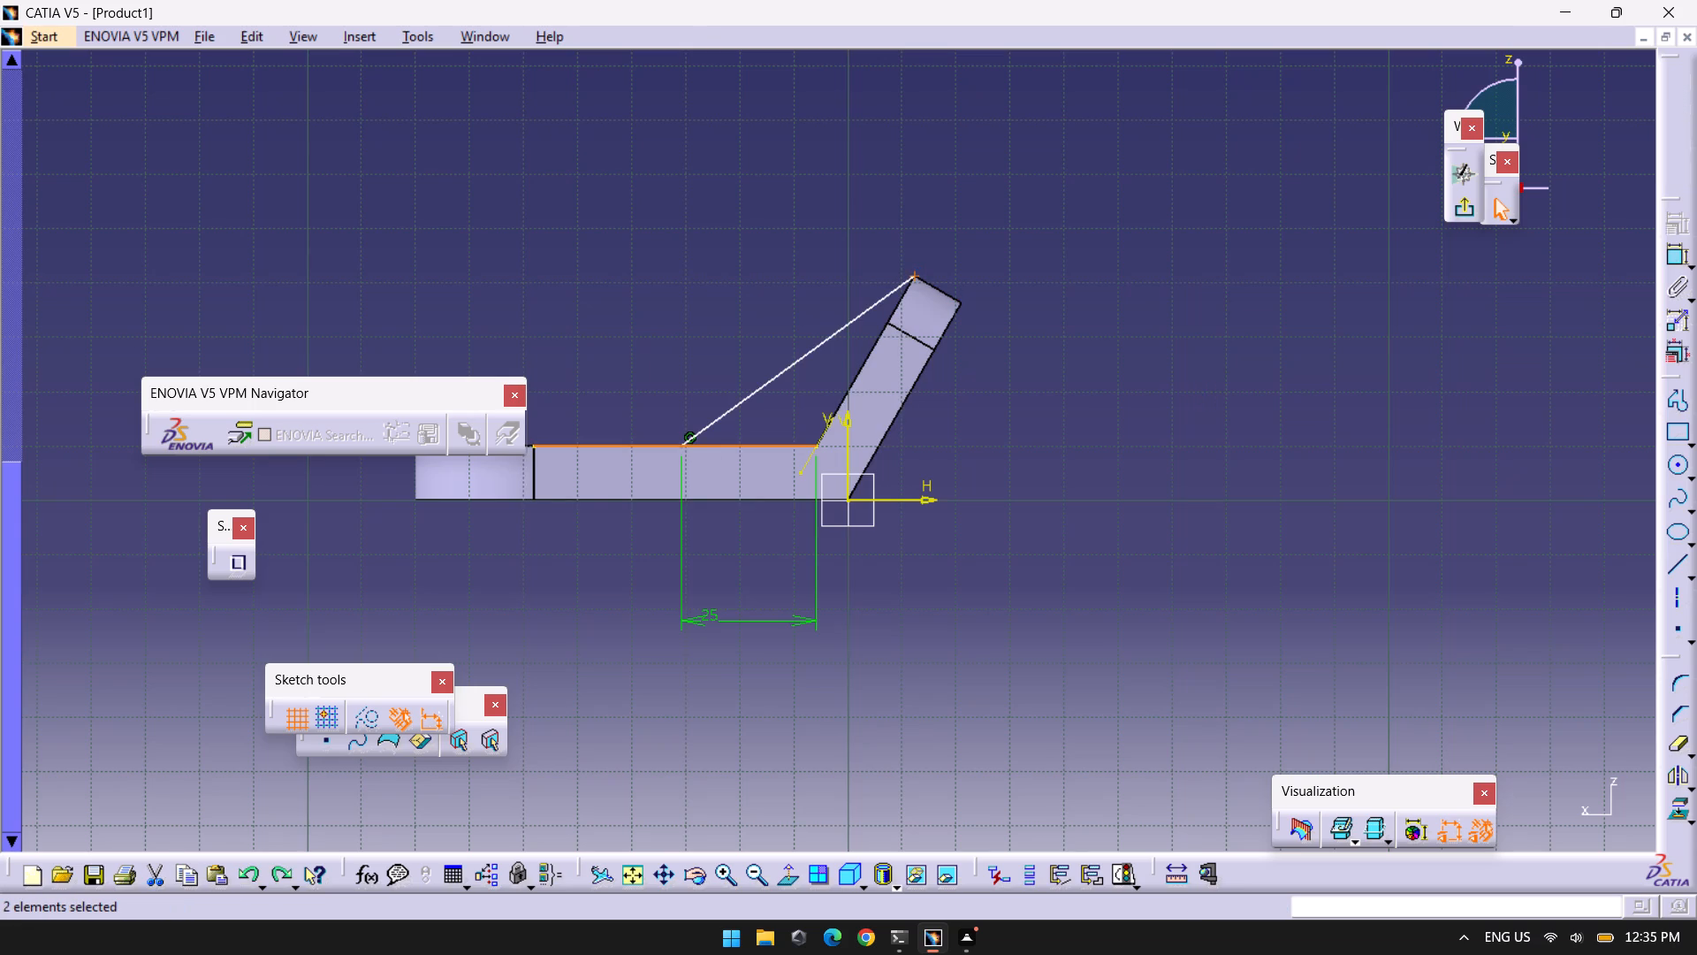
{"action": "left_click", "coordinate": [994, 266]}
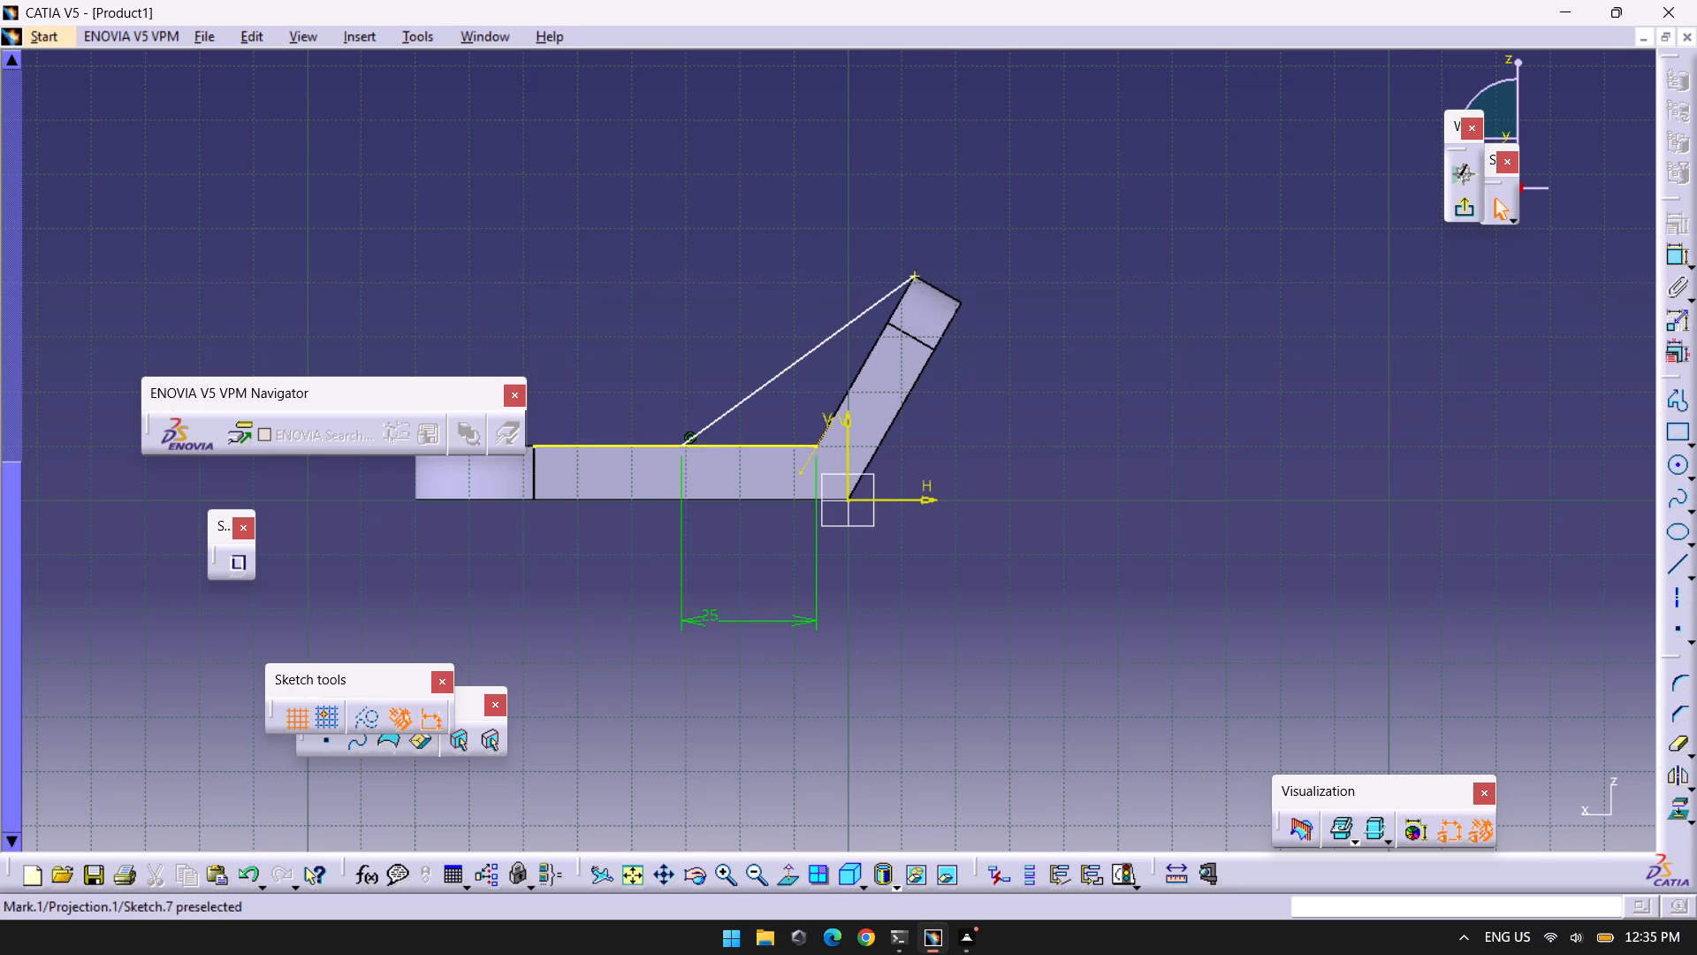
Delete the projected upper edge of the base plate from the sketch.
{"action": "left_click", "coordinate": [772, 447]}
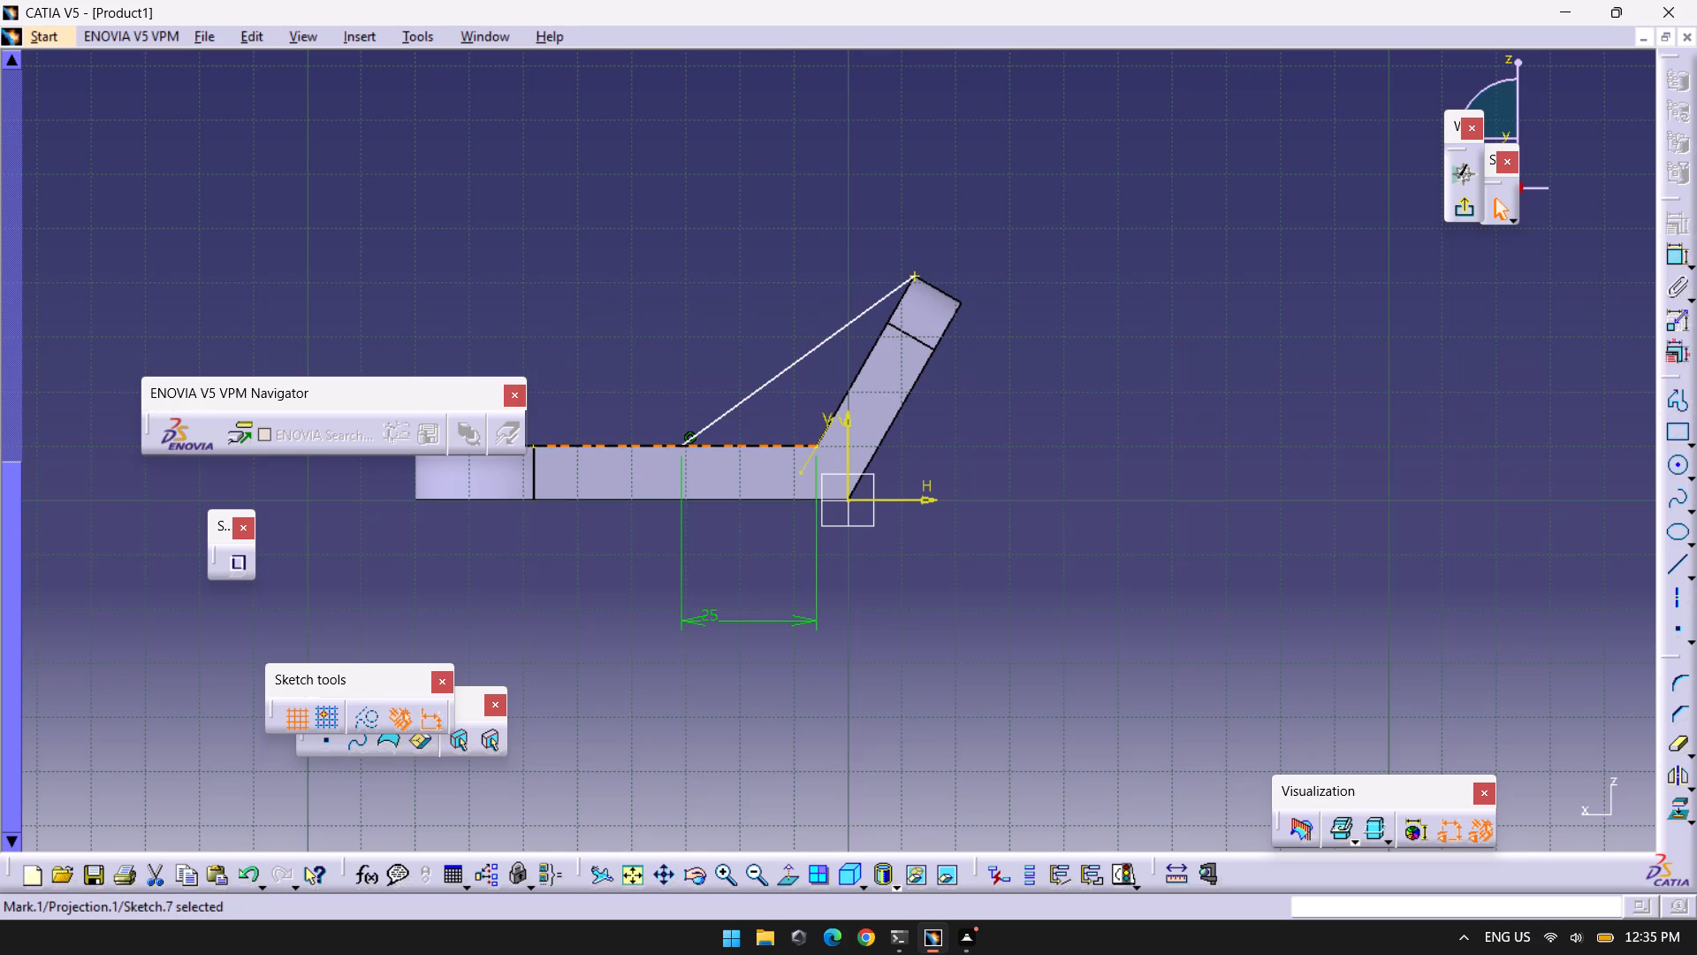
{"action": "key", "text": "Delete"}
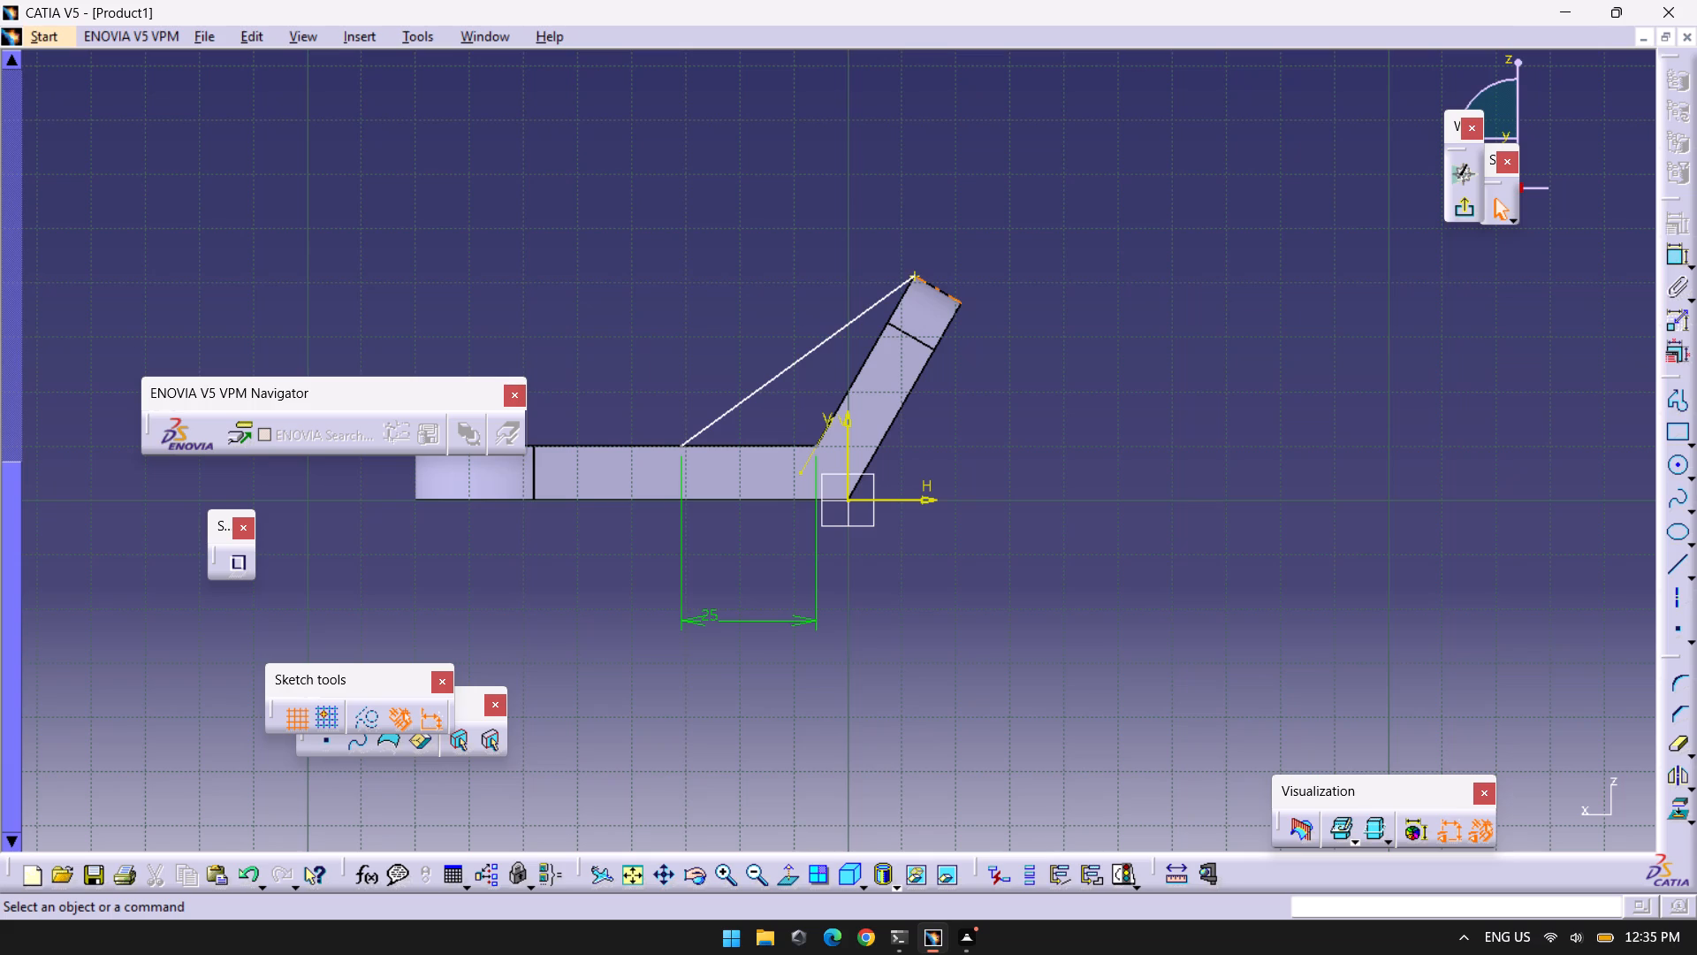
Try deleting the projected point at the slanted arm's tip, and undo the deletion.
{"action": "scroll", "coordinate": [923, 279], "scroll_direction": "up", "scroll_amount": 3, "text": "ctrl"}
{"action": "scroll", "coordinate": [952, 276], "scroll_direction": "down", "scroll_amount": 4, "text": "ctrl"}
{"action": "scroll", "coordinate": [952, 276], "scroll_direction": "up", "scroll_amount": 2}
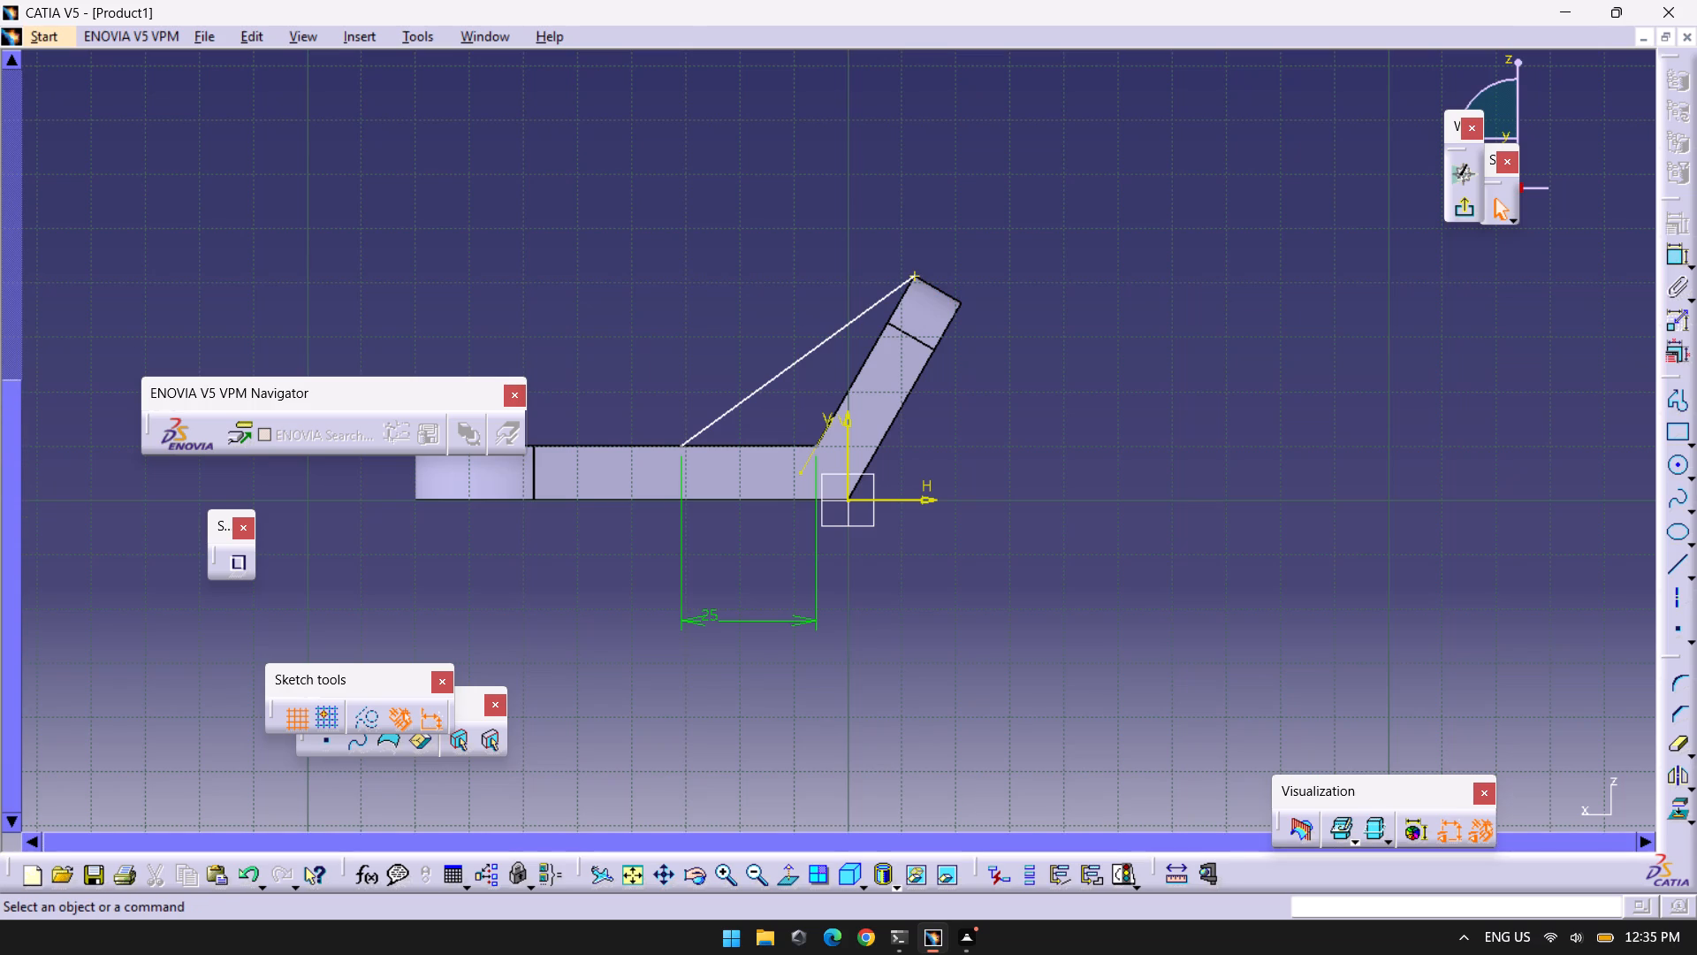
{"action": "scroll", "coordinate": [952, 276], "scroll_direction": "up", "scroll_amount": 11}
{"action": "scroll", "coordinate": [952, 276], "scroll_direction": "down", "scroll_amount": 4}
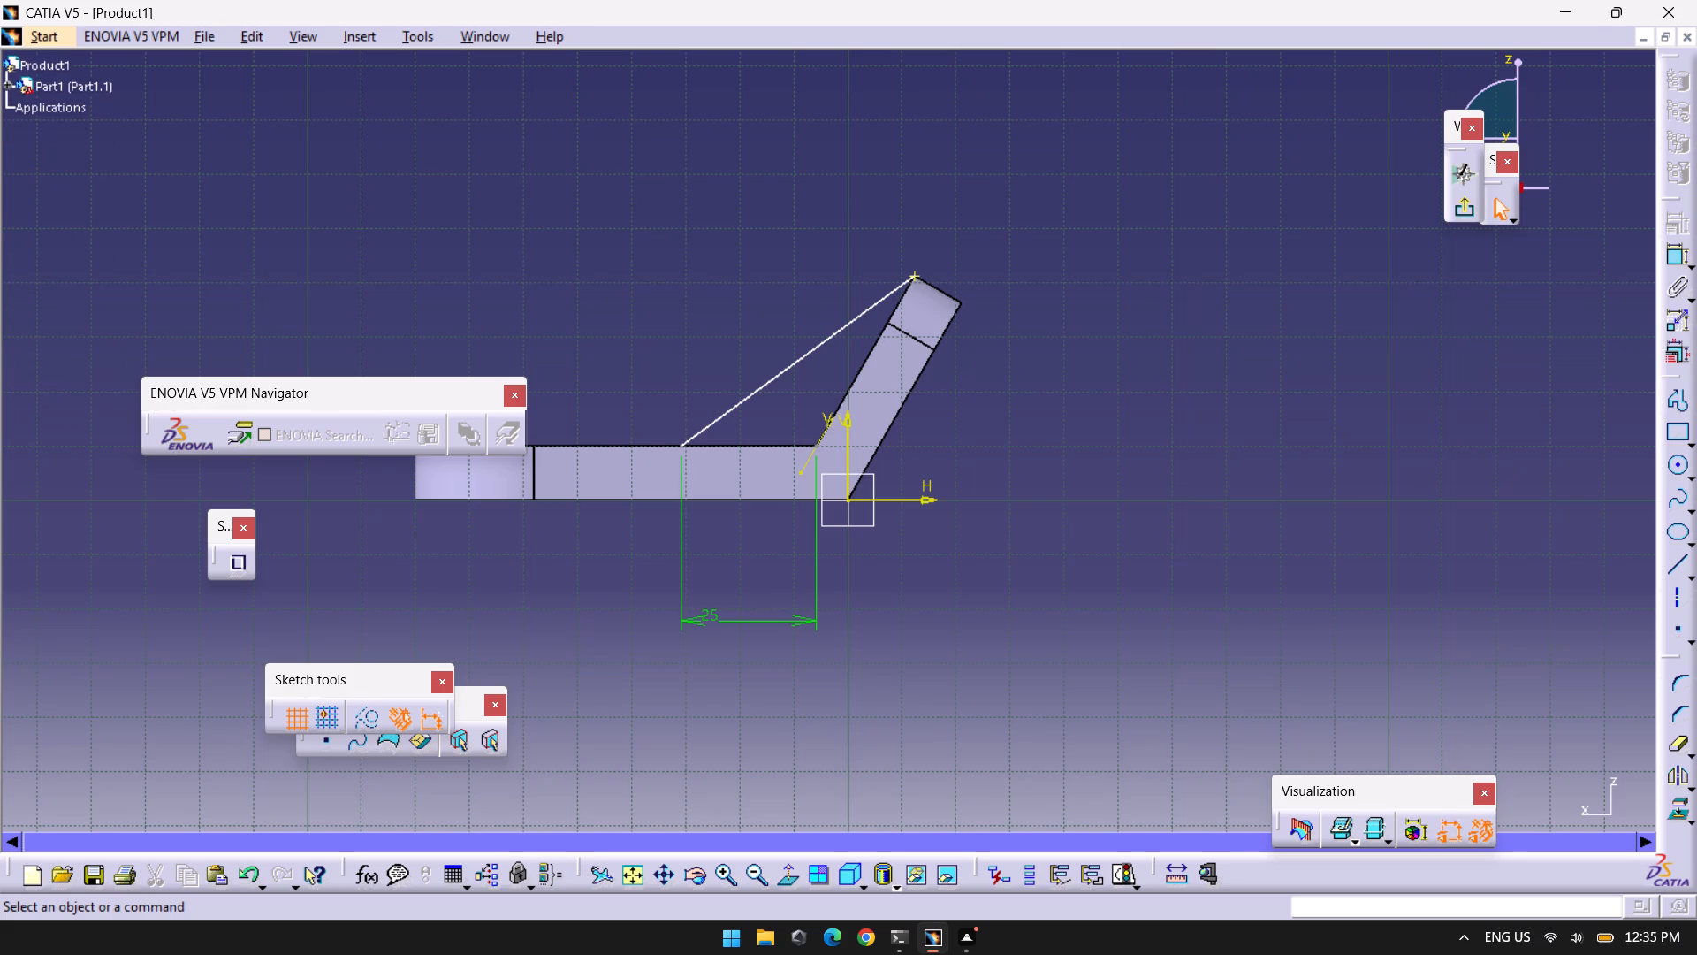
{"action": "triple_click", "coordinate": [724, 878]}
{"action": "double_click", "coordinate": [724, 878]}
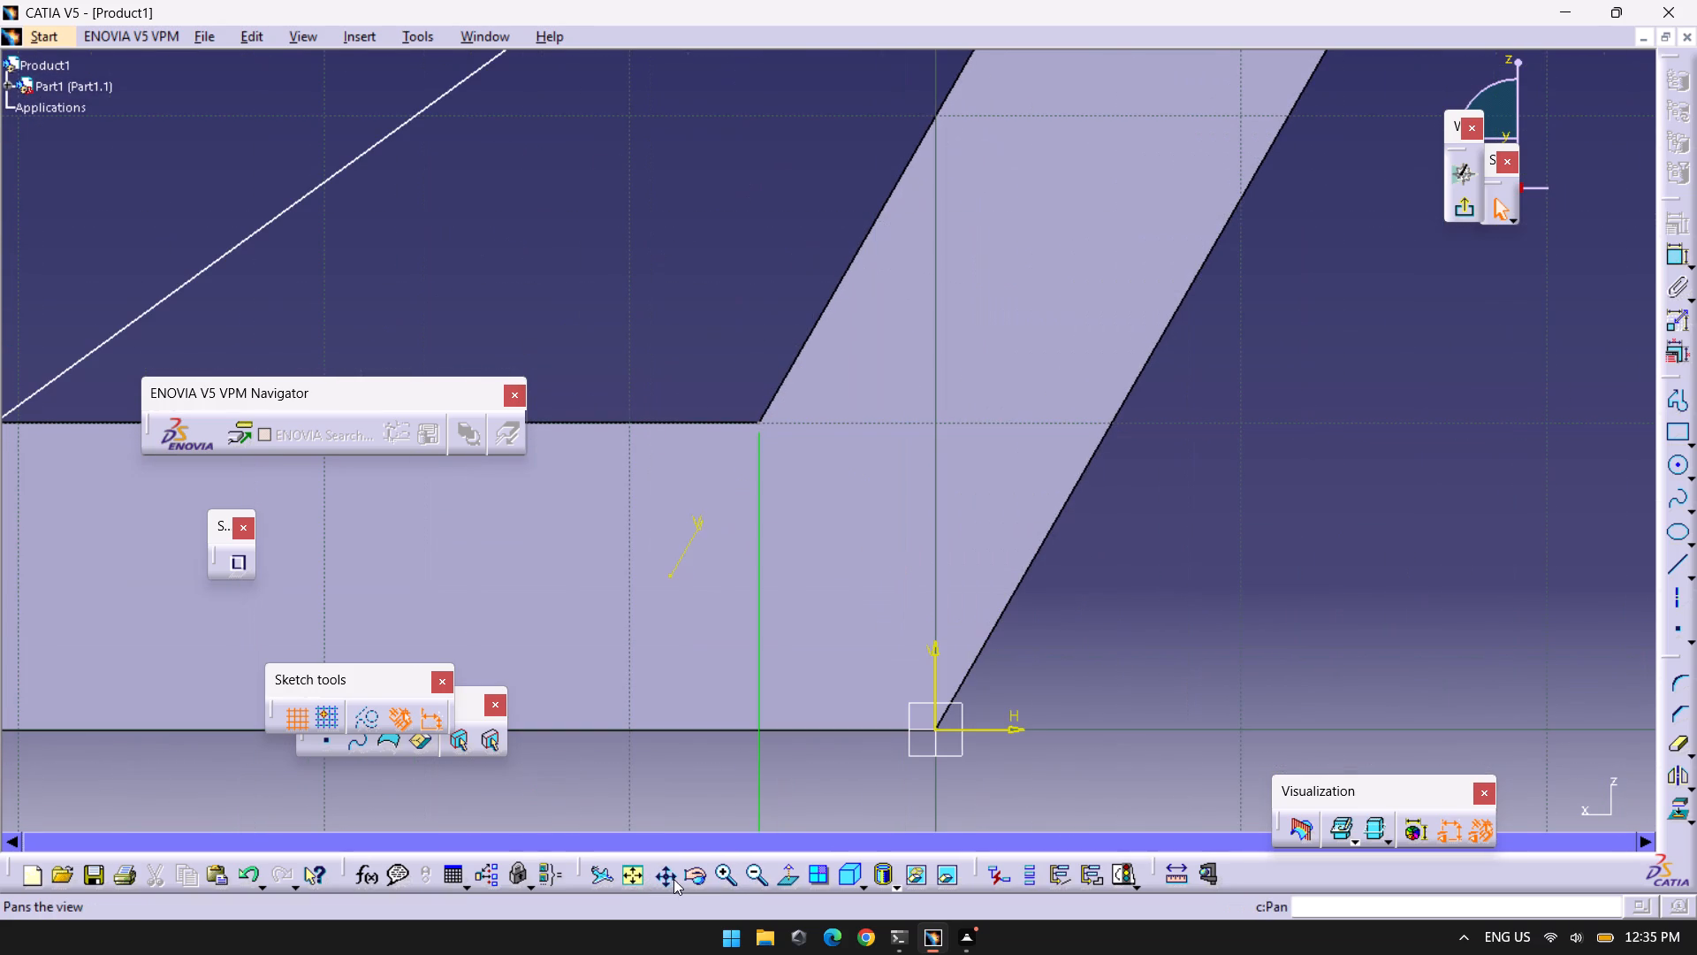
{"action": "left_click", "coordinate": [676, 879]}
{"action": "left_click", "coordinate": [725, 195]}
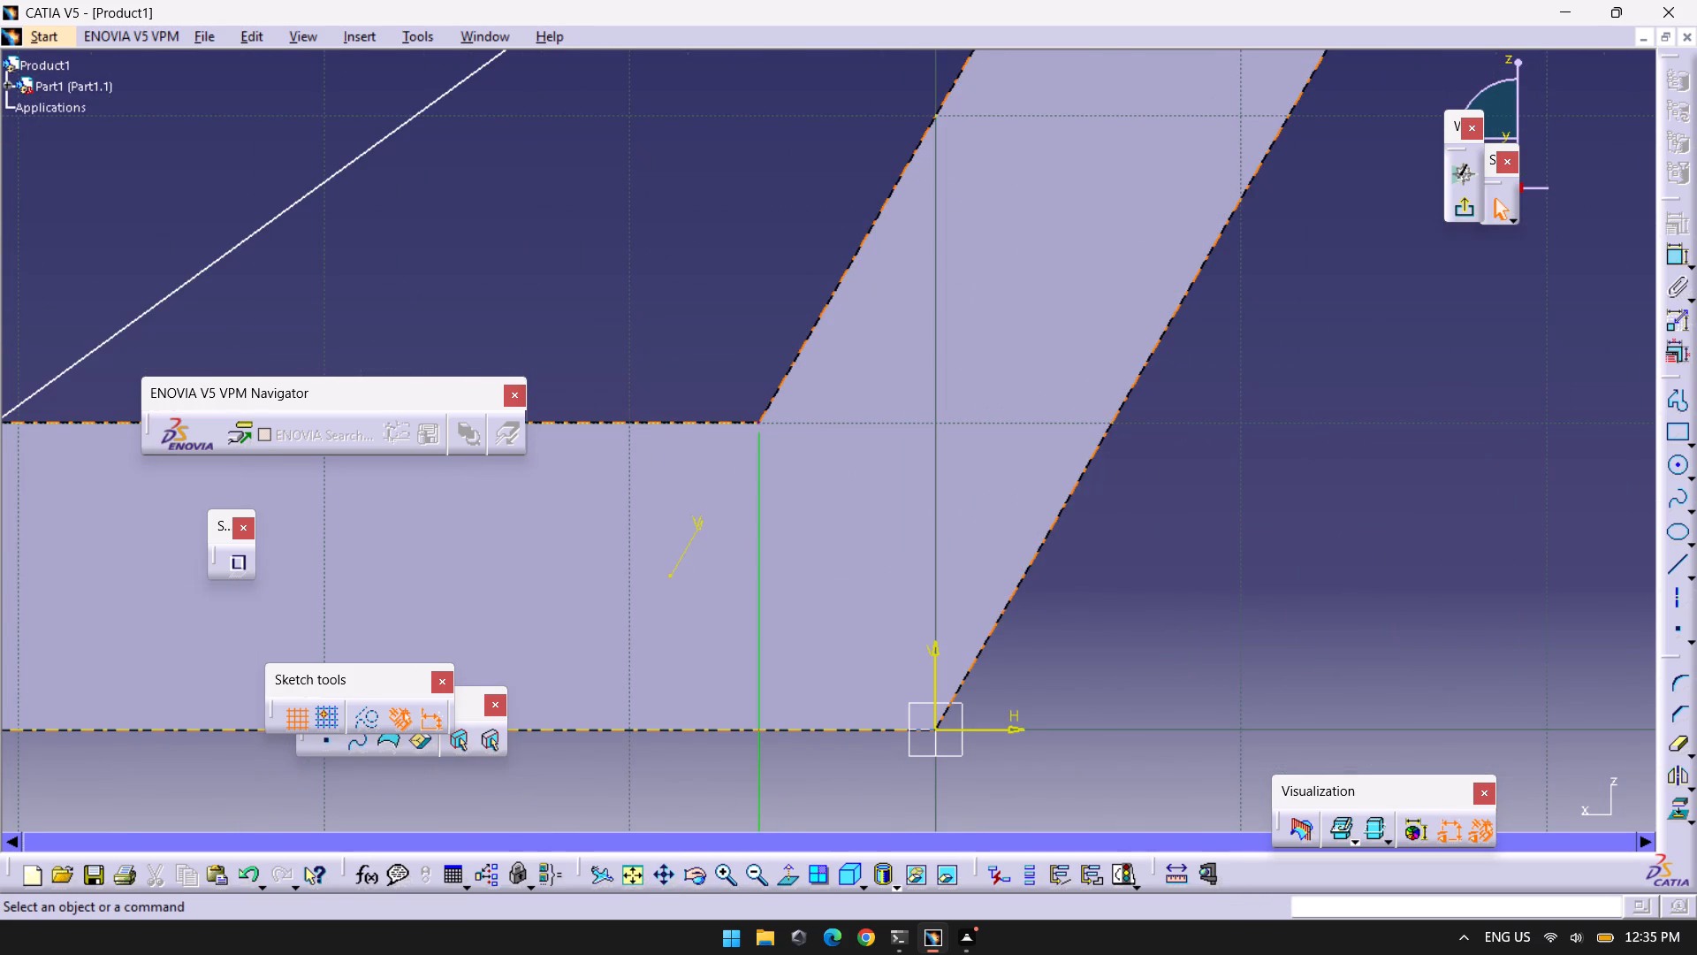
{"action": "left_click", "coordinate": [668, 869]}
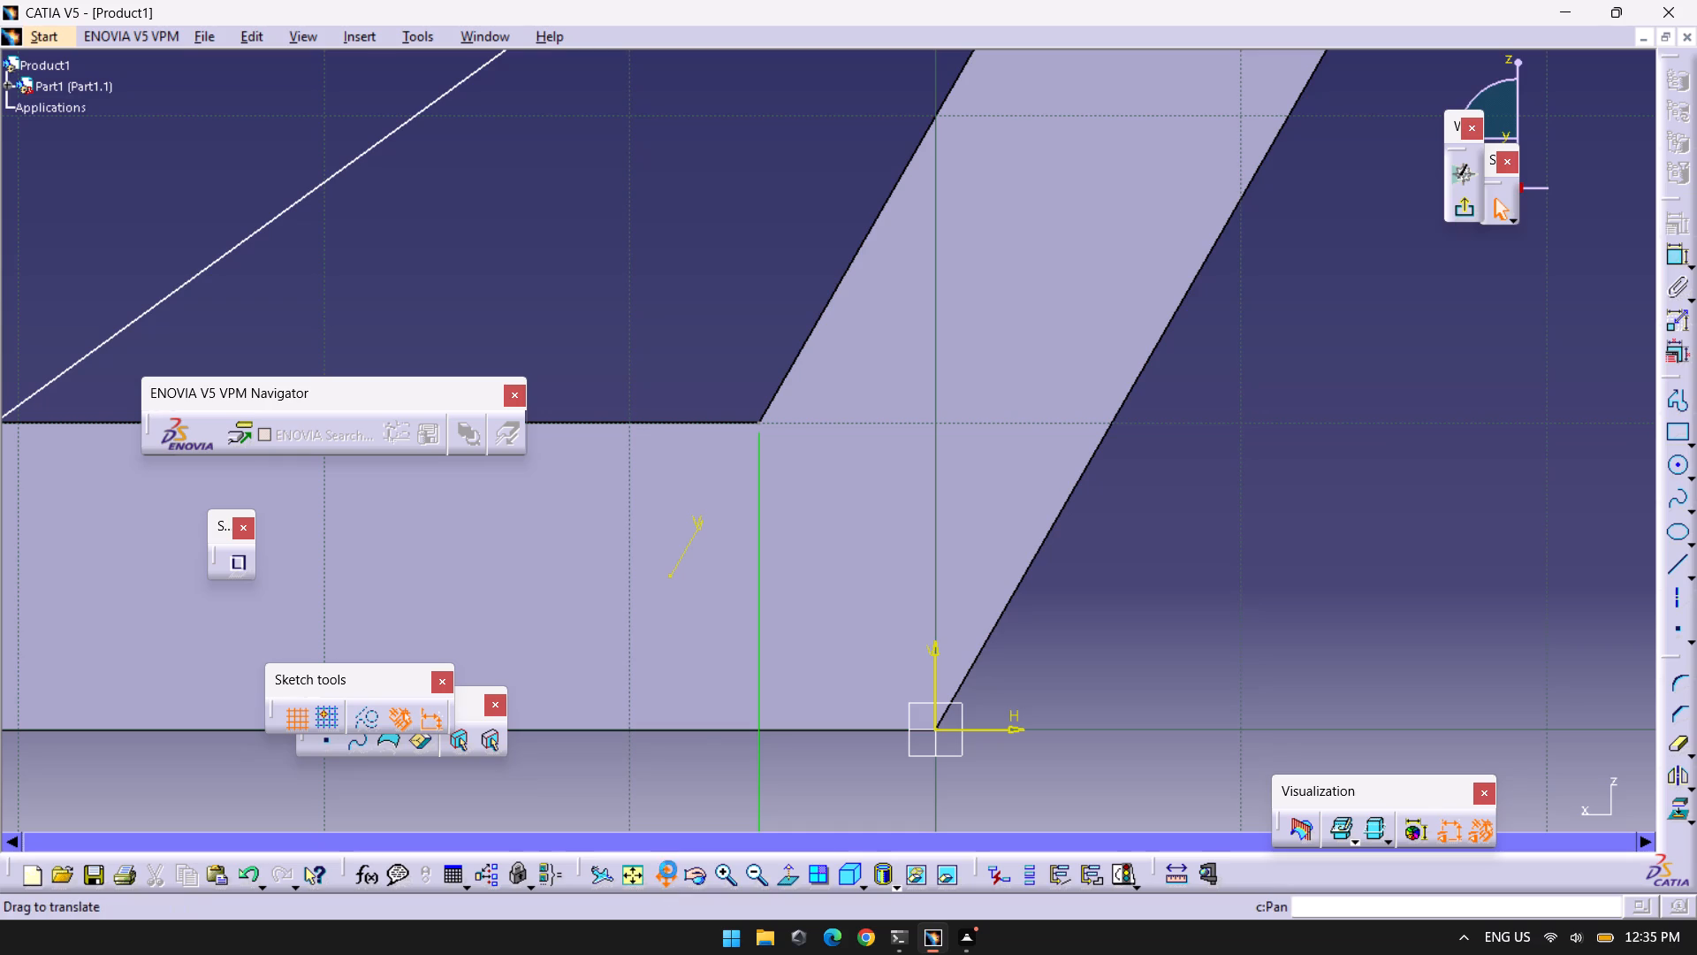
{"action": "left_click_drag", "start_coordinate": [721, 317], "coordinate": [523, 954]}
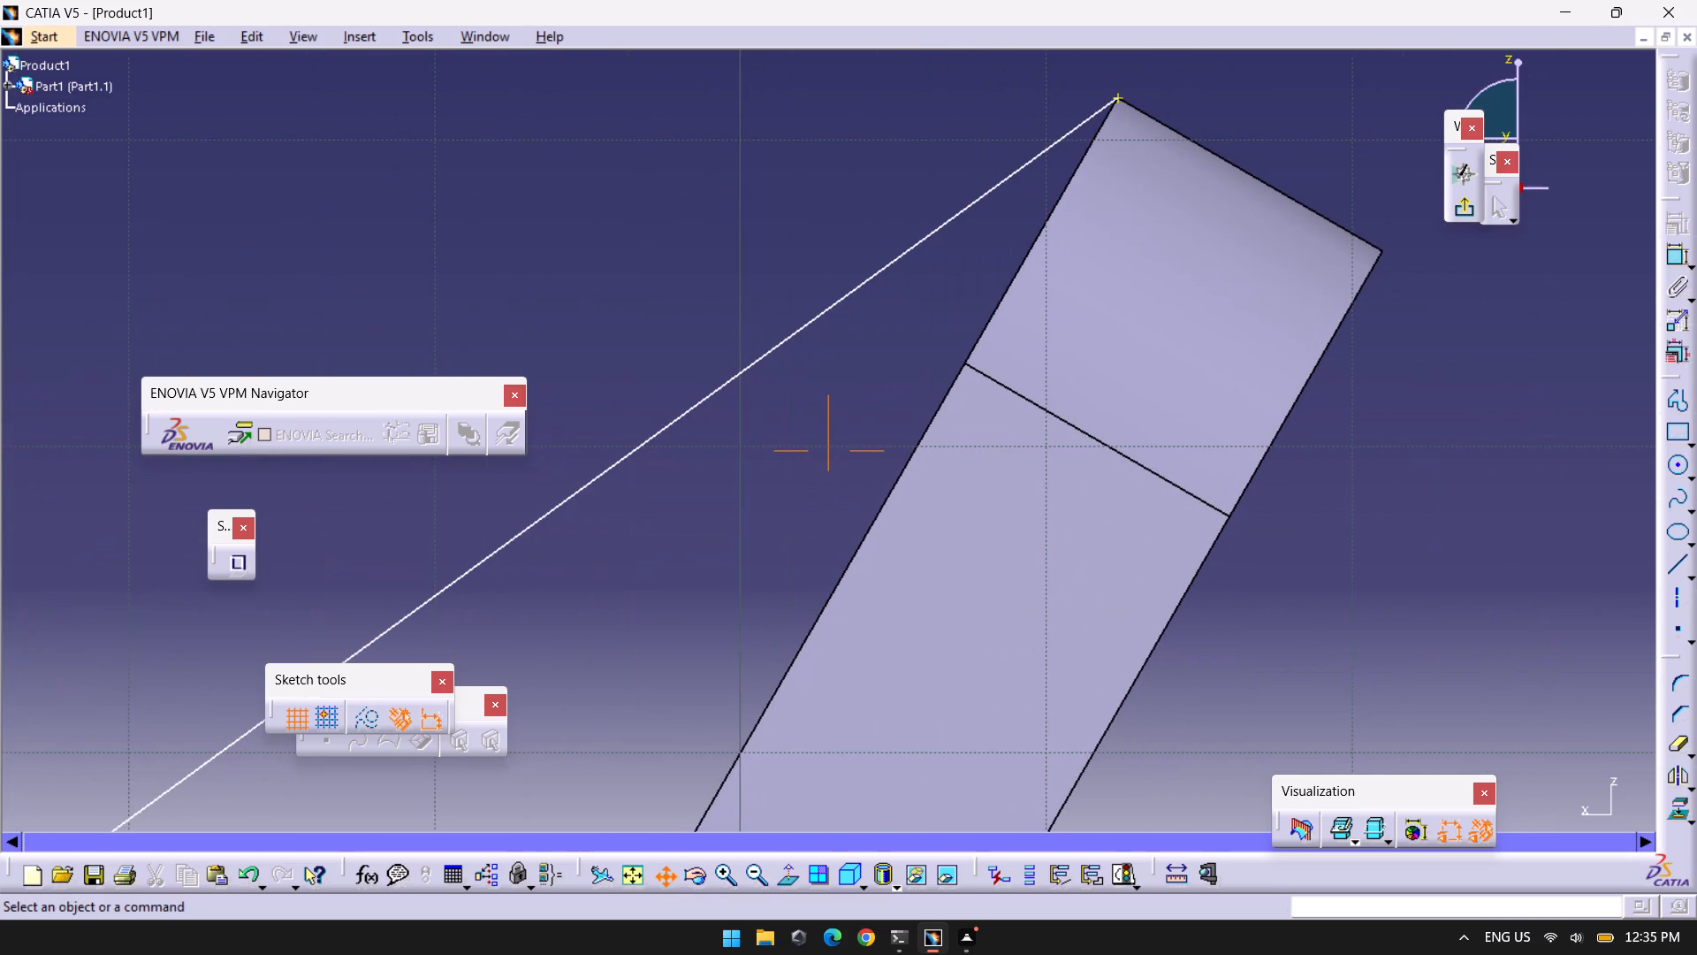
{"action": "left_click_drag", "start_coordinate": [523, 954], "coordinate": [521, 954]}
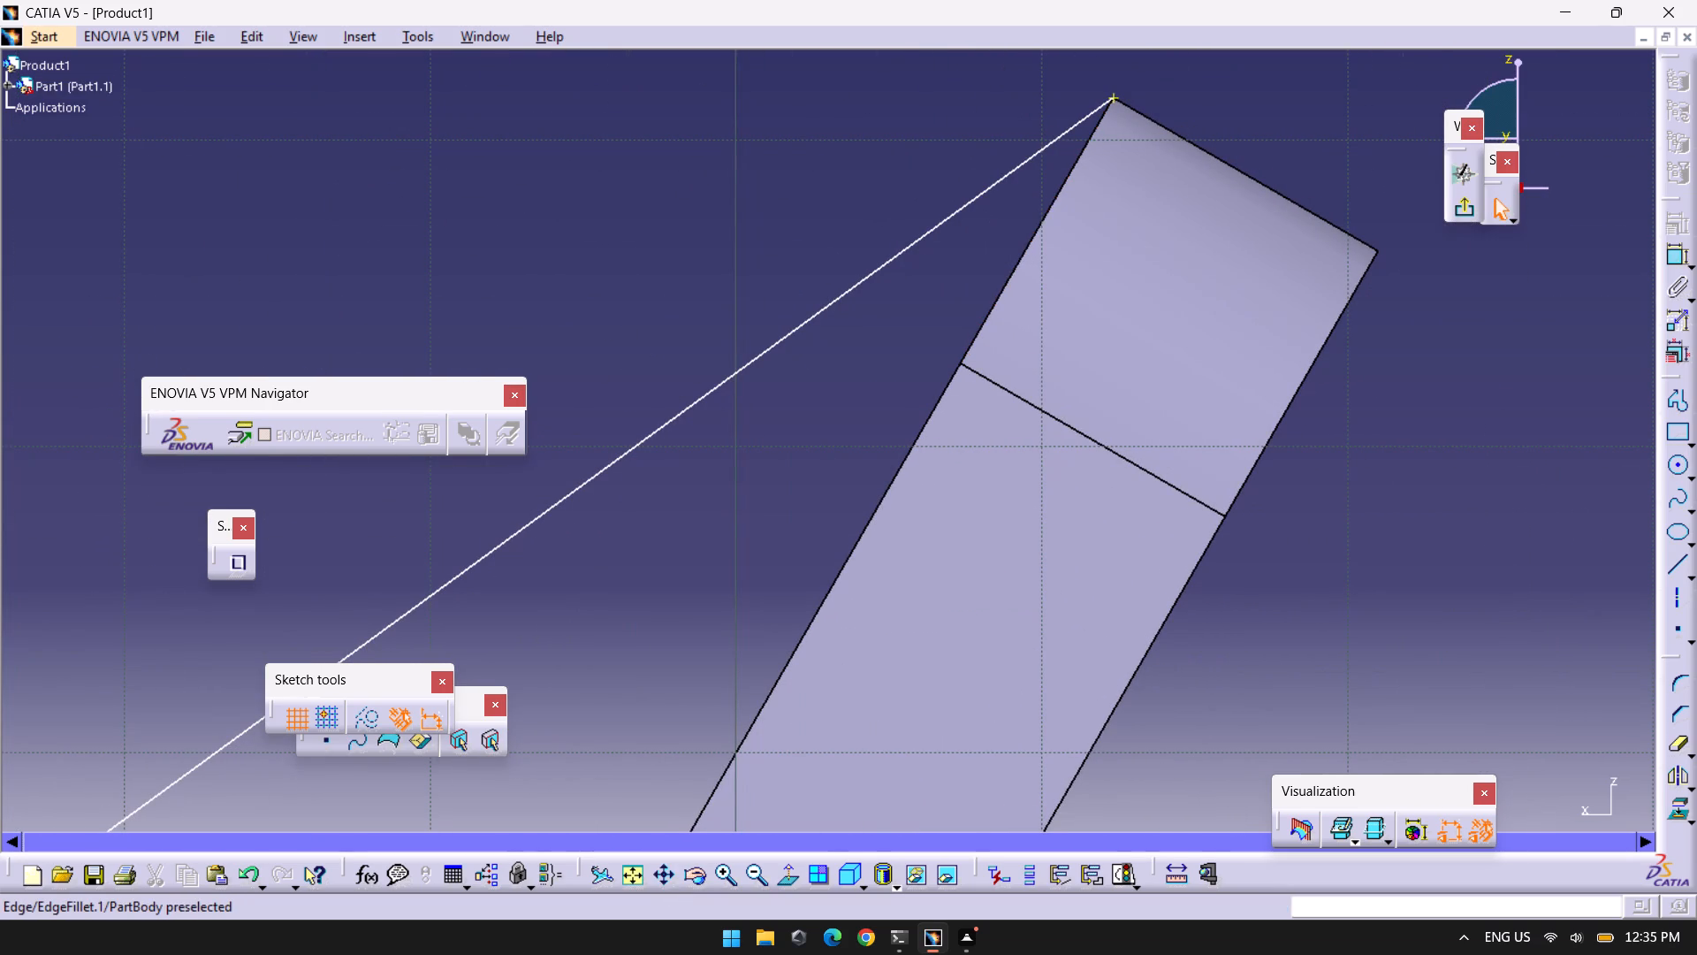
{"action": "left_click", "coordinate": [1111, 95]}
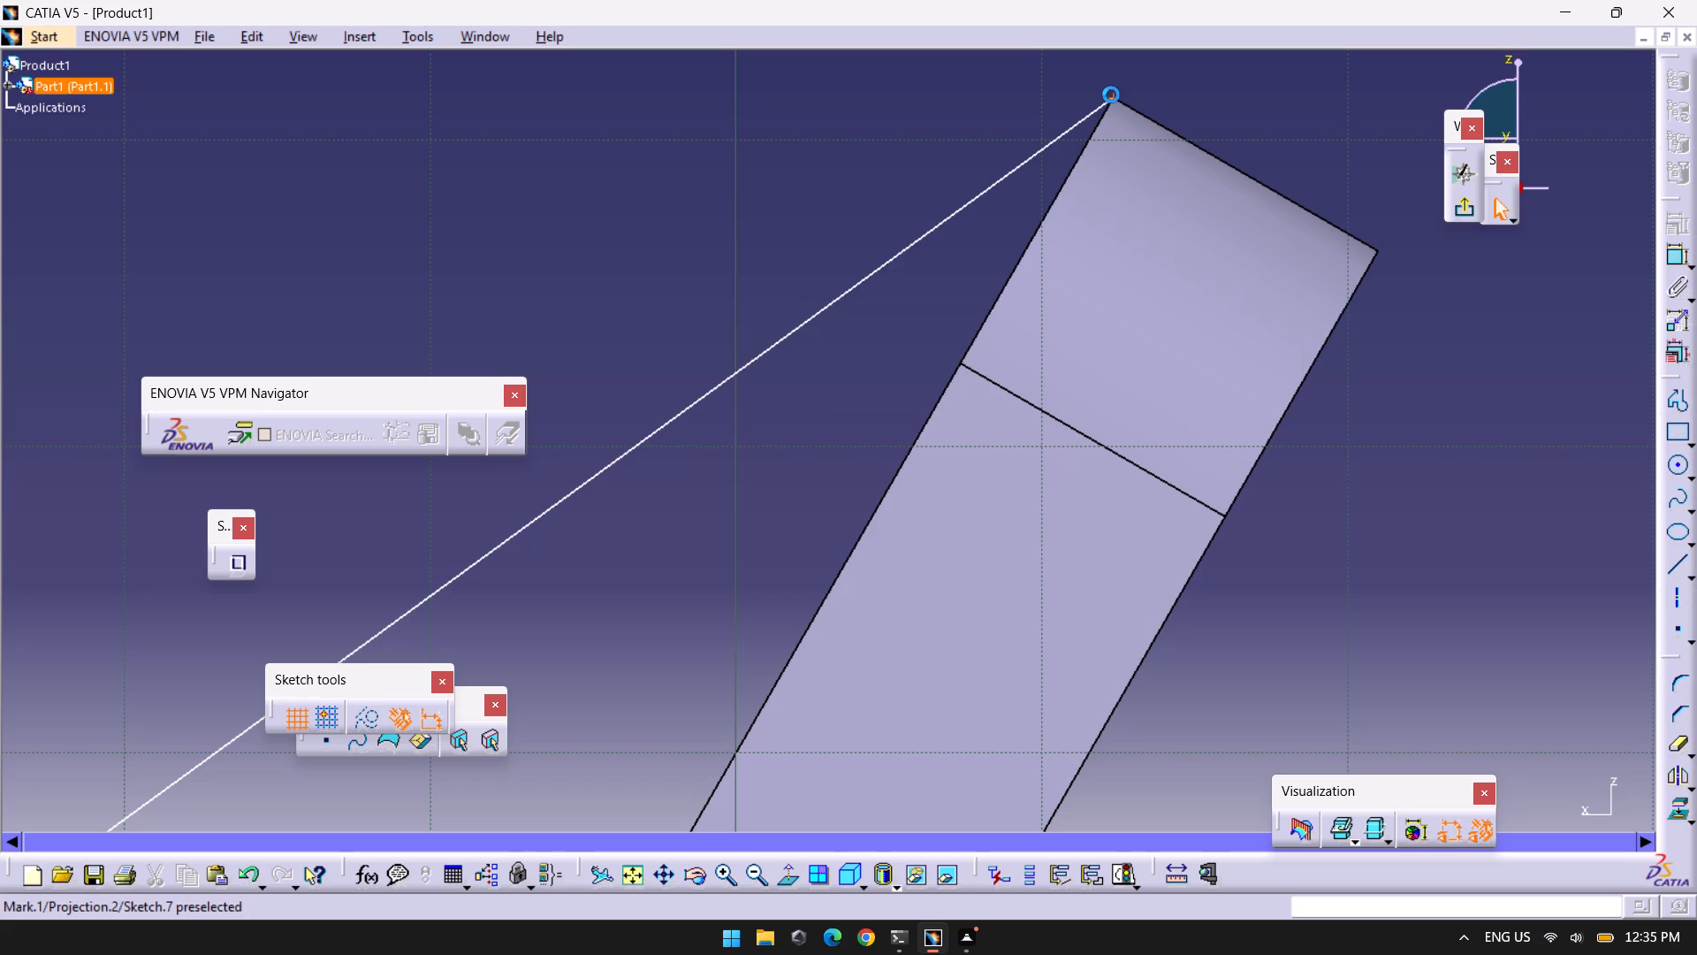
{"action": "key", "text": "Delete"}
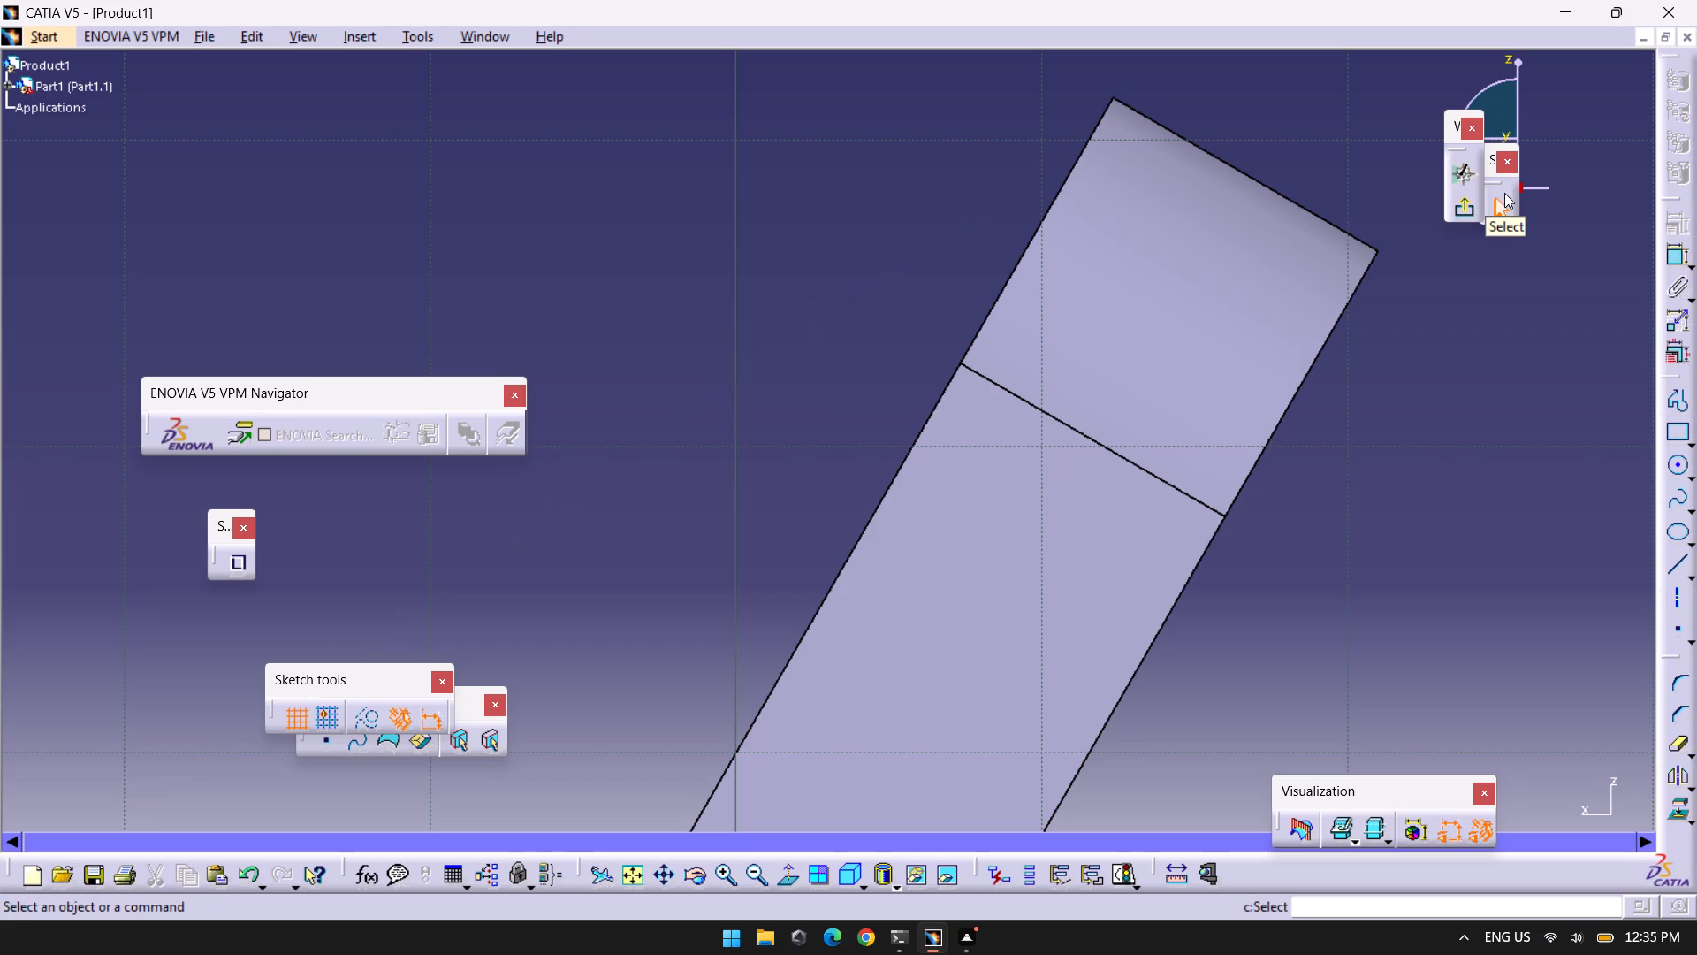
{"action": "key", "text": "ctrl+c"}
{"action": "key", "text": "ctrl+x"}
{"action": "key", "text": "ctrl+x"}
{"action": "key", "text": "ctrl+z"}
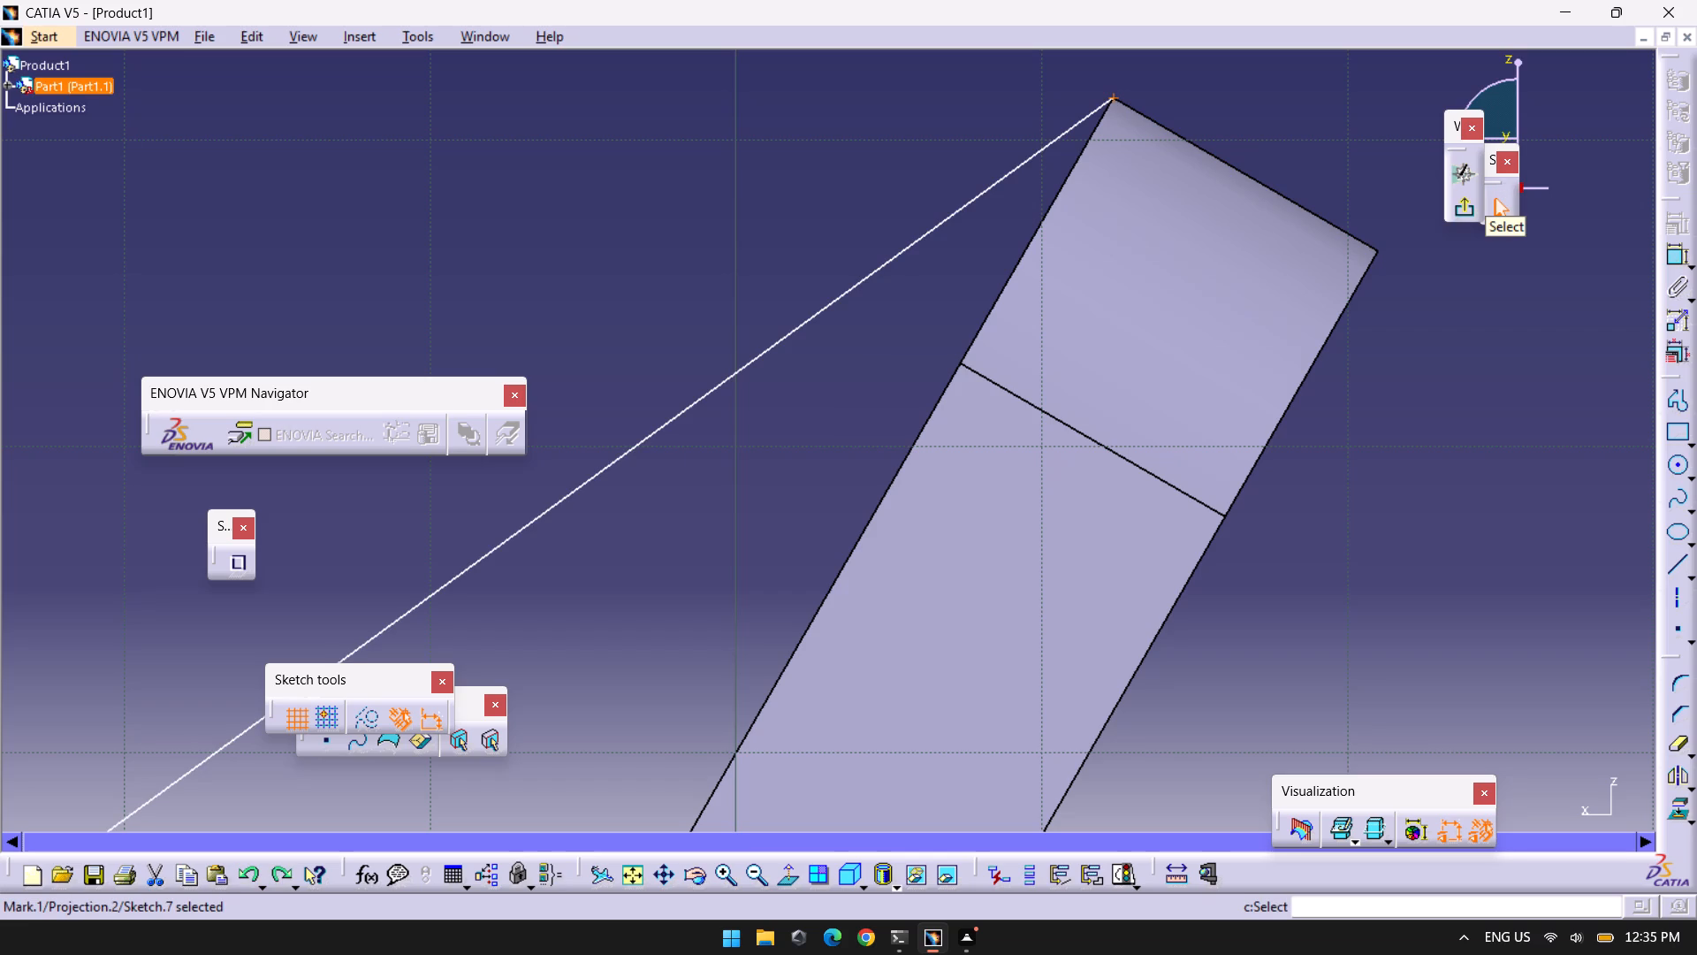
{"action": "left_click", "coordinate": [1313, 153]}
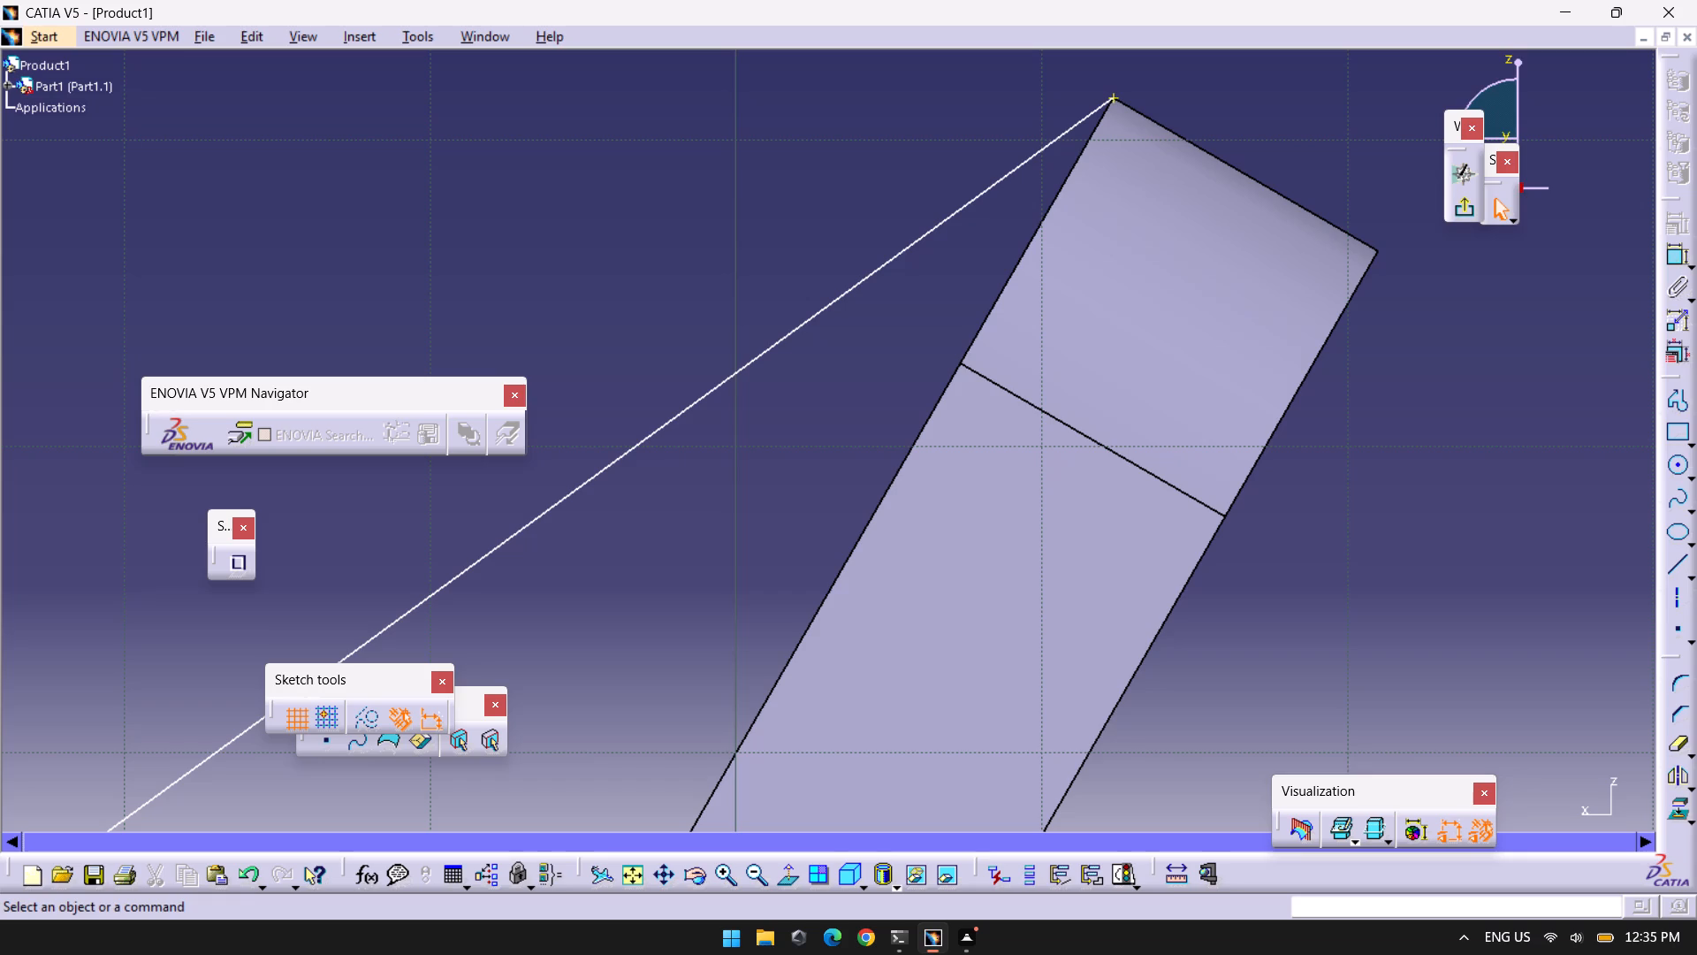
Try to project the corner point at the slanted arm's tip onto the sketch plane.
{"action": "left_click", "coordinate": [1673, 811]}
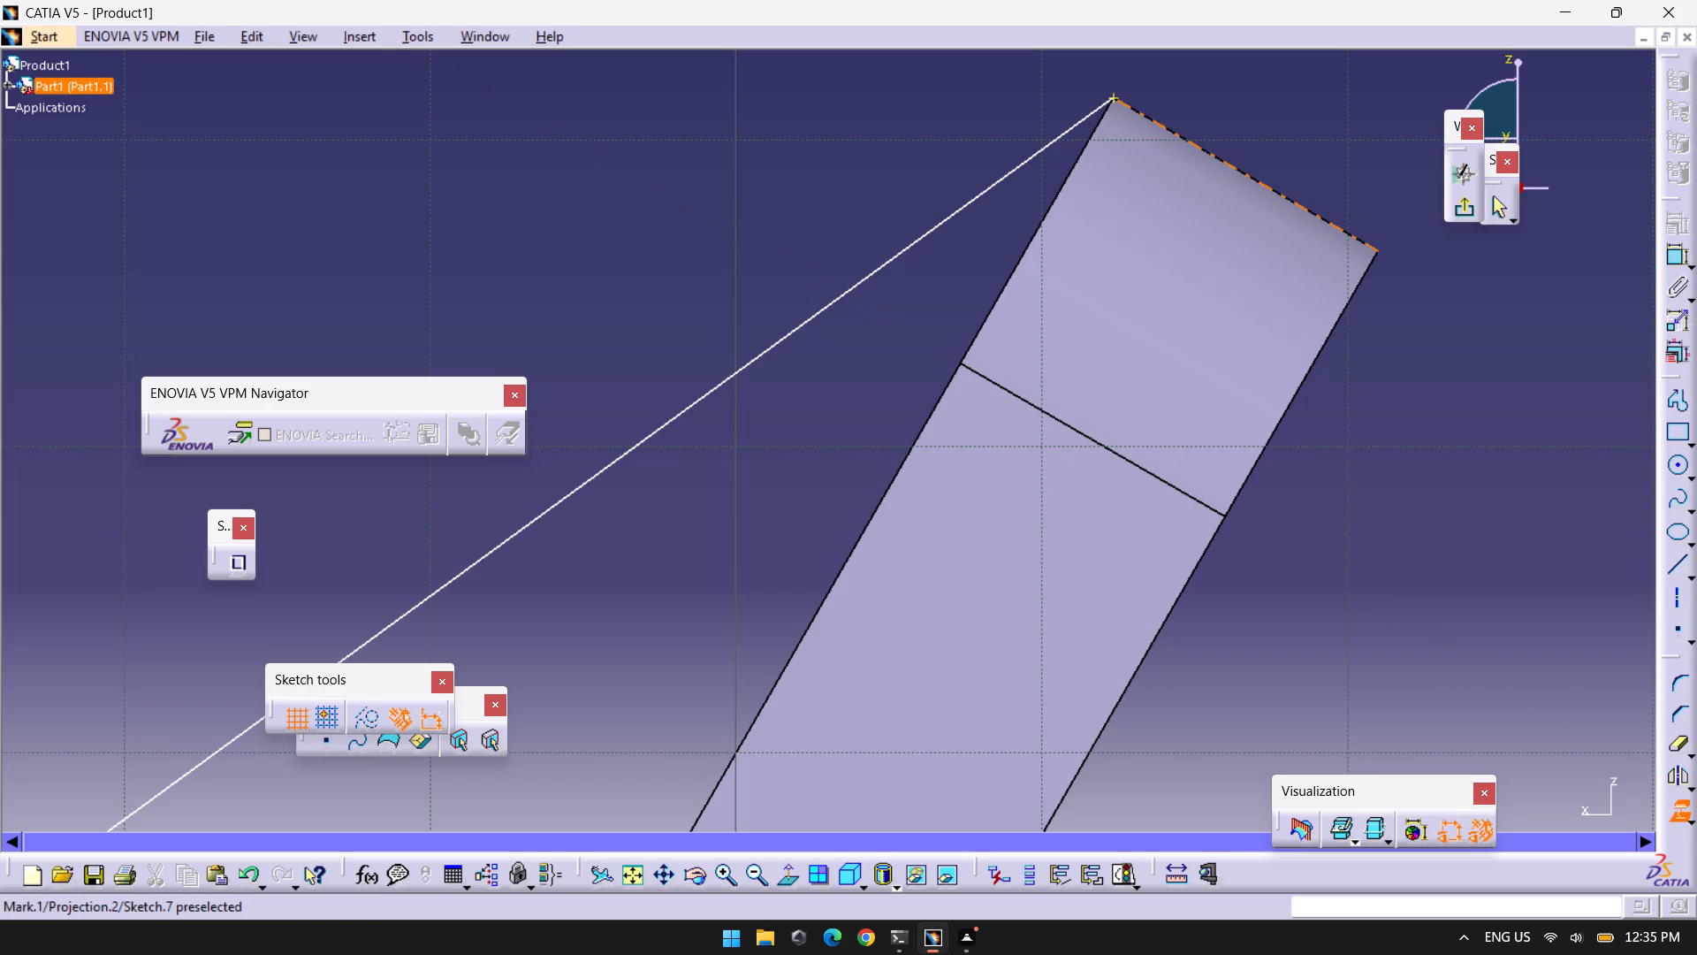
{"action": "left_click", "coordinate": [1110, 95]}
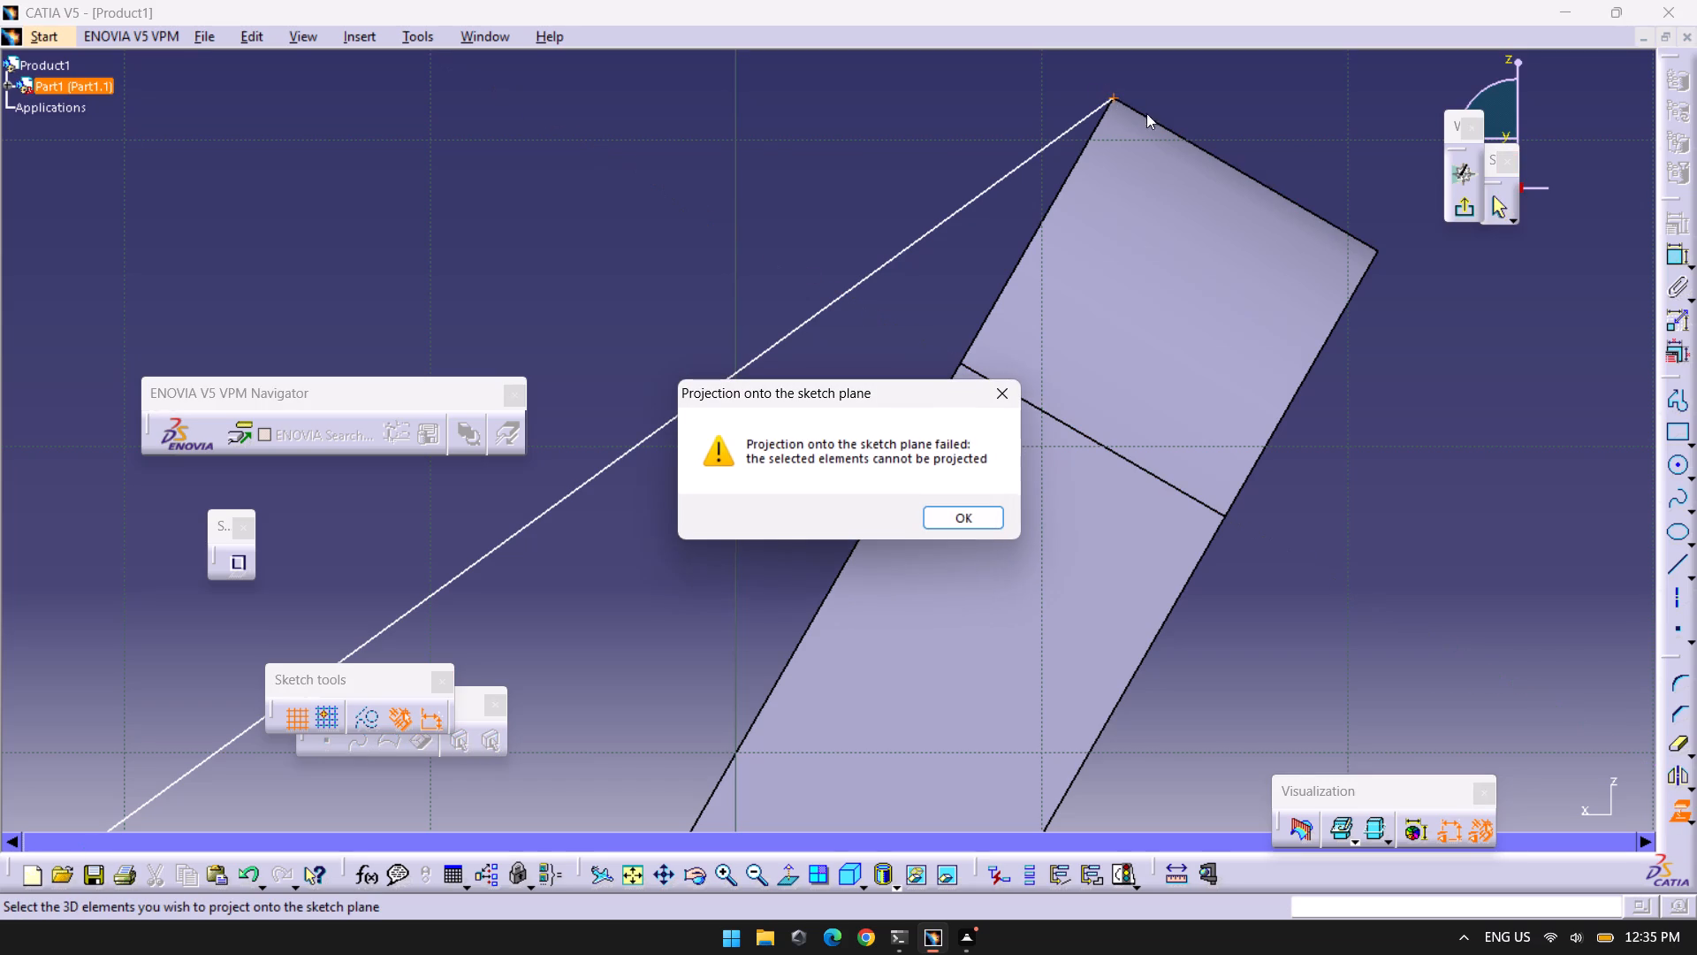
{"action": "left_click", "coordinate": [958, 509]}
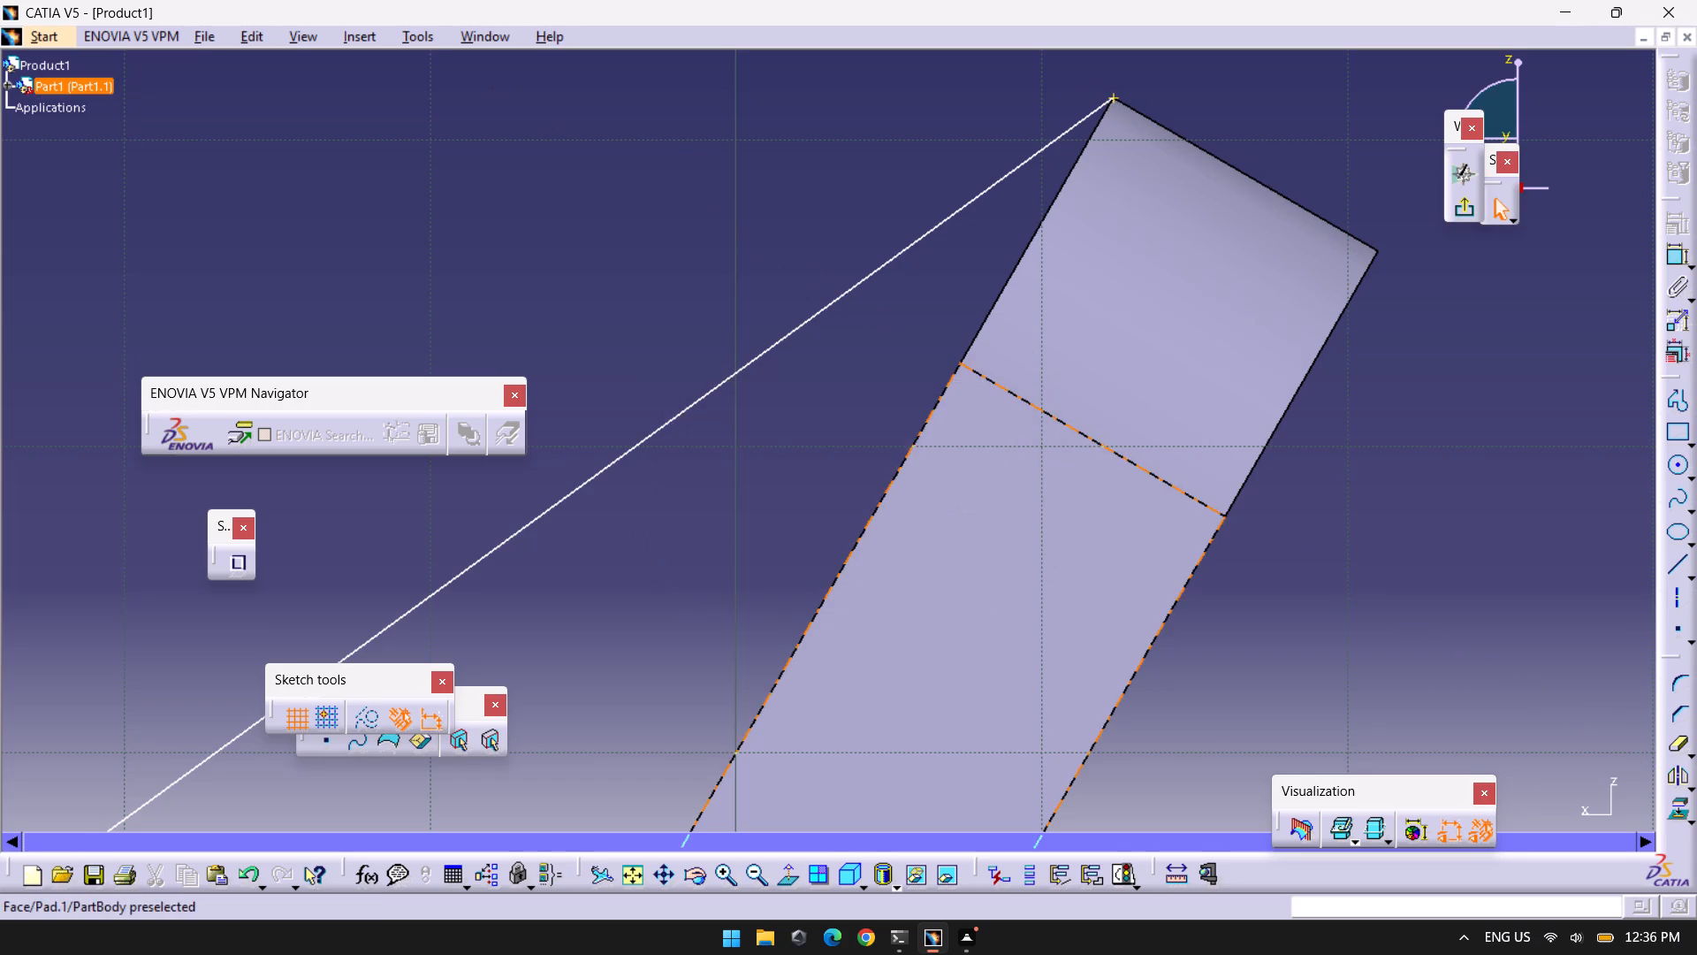
Undo the recent sketch edits back to before the rib line was drawn.
{"action": "left_click", "coordinate": [1112, 95]}
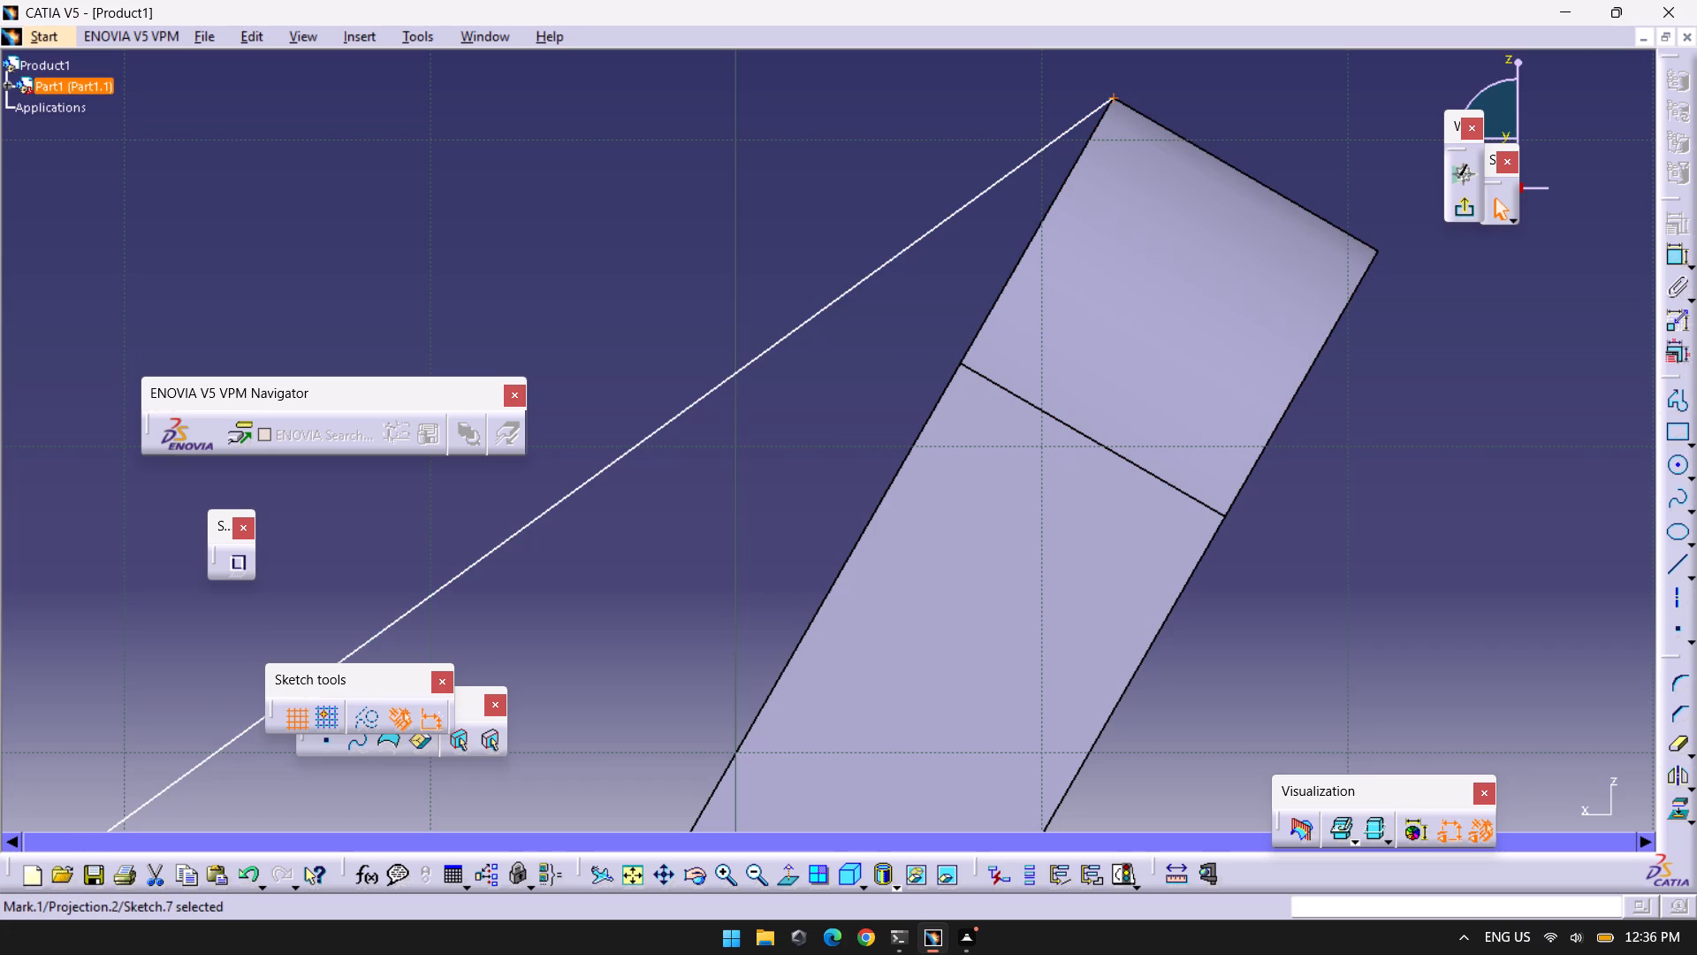
{"action": "key", "text": "ctrl+z"}
{"action": "key", "text": "ctrl+z"}
{"action": "key", "text": "ctrl+z"}
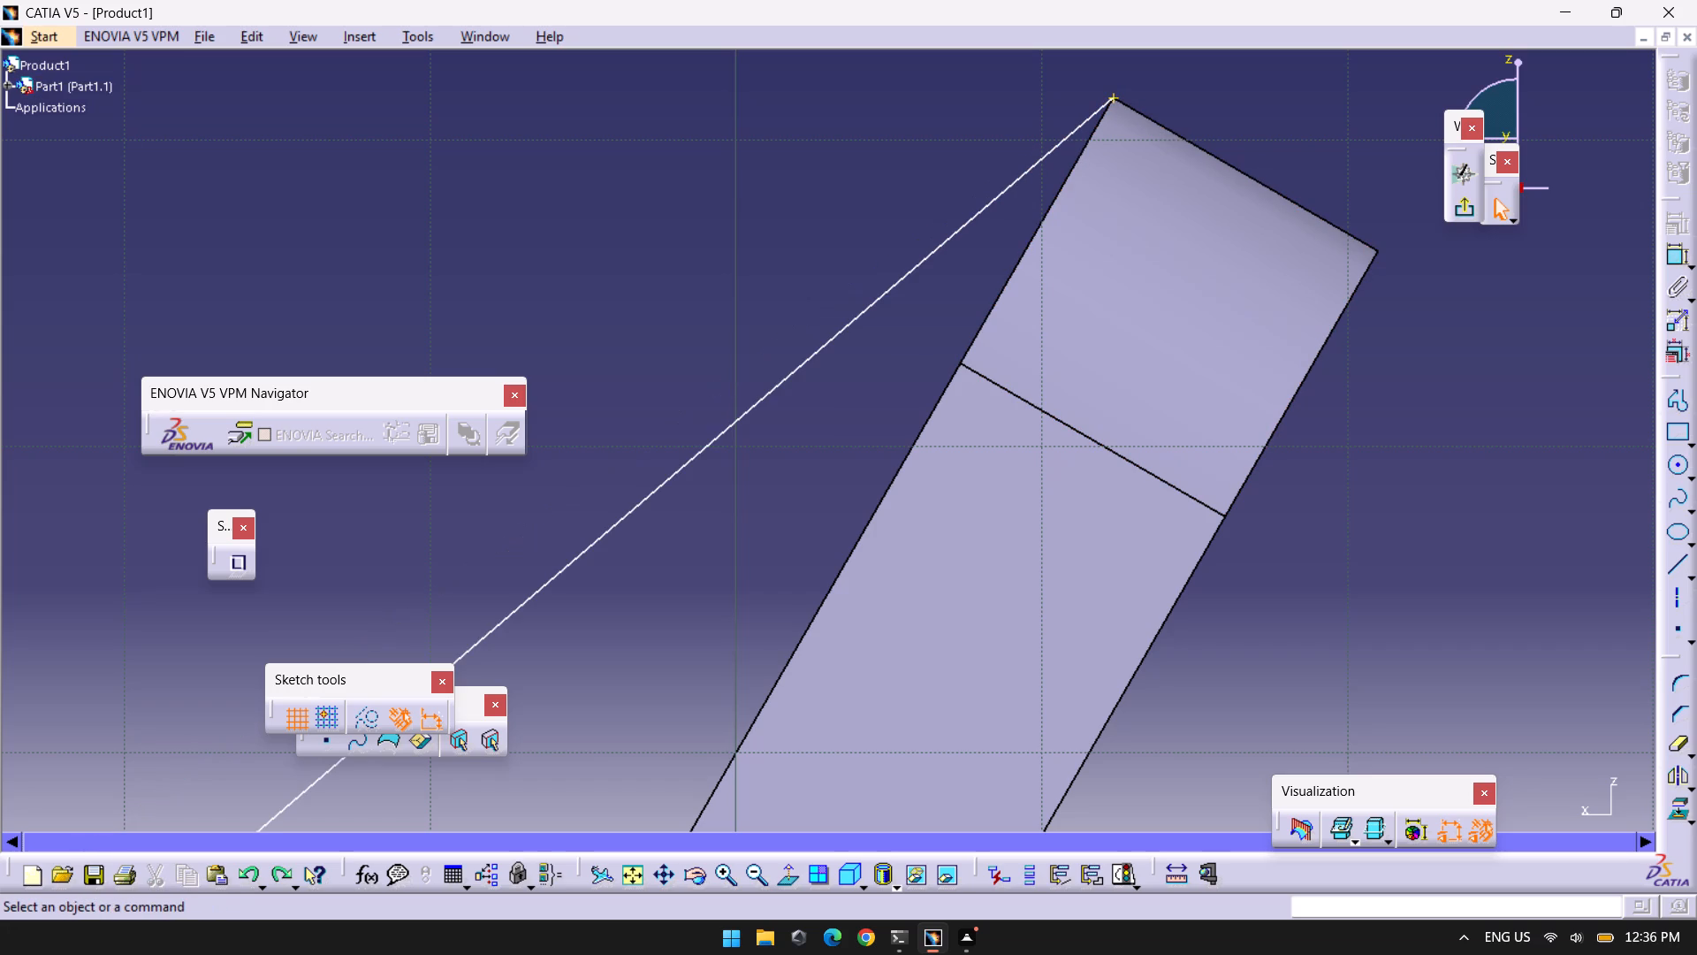
{"action": "key", "text": "ctrl+z"}
{"action": "key", "text": "ctrl+z"}
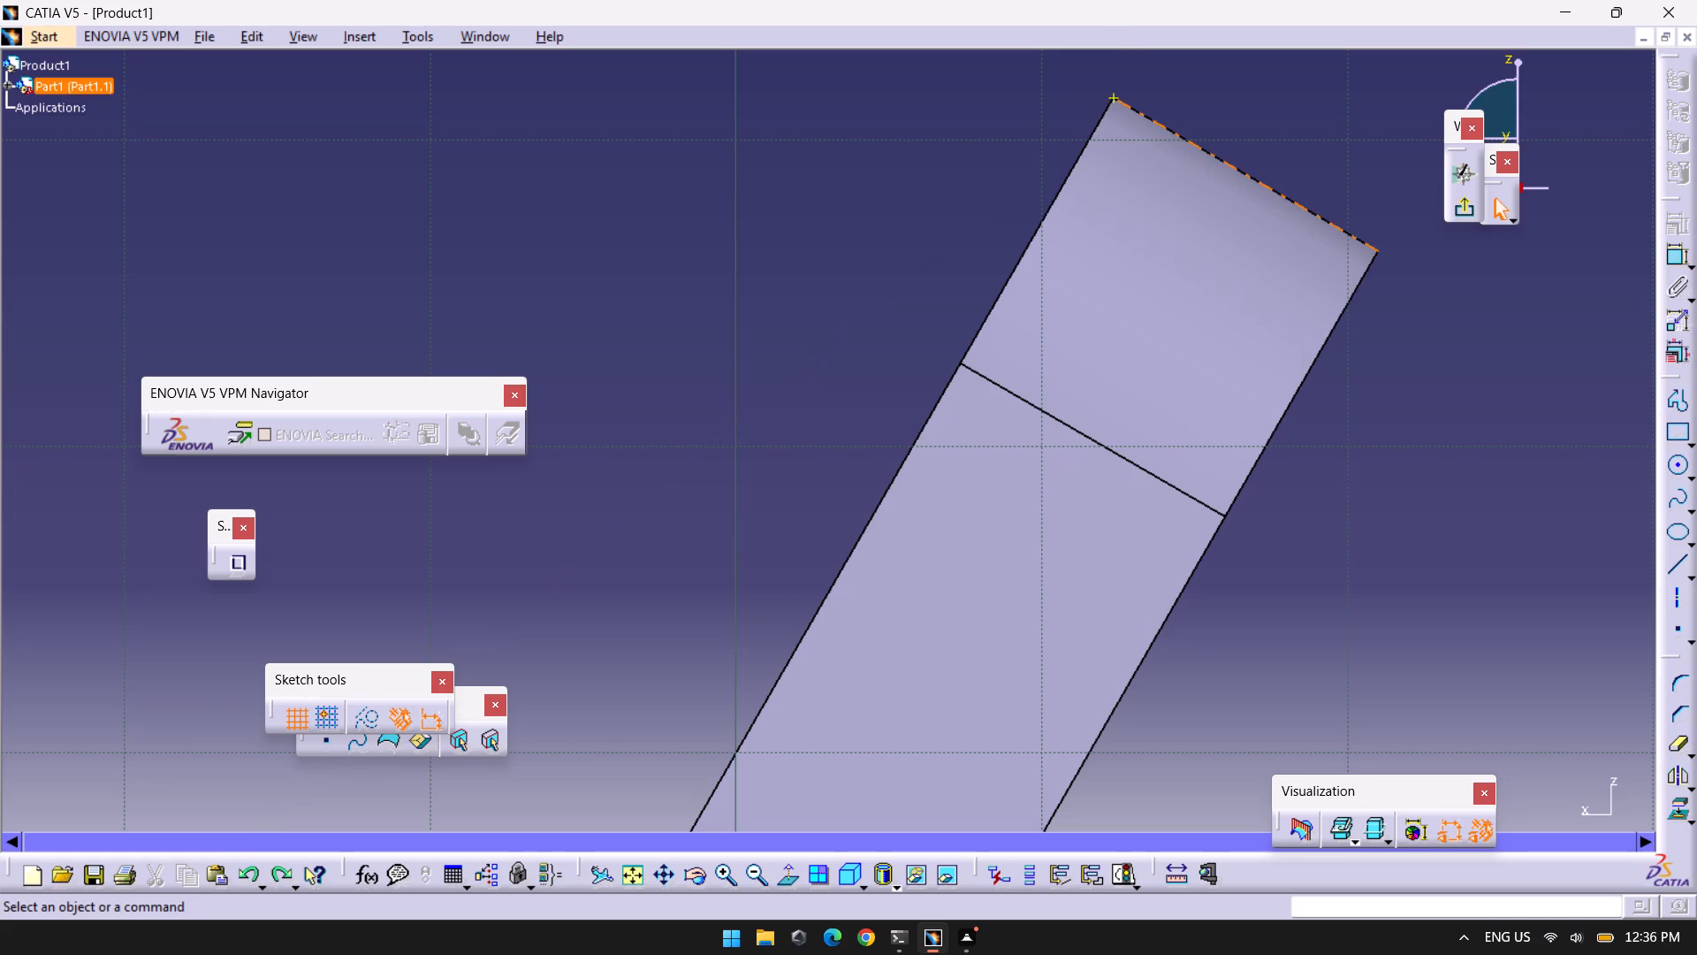
Delete the projected point at the slanted arm's tip from the sketch.
{"action": "left_click", "coordinate": [1115, 96]}
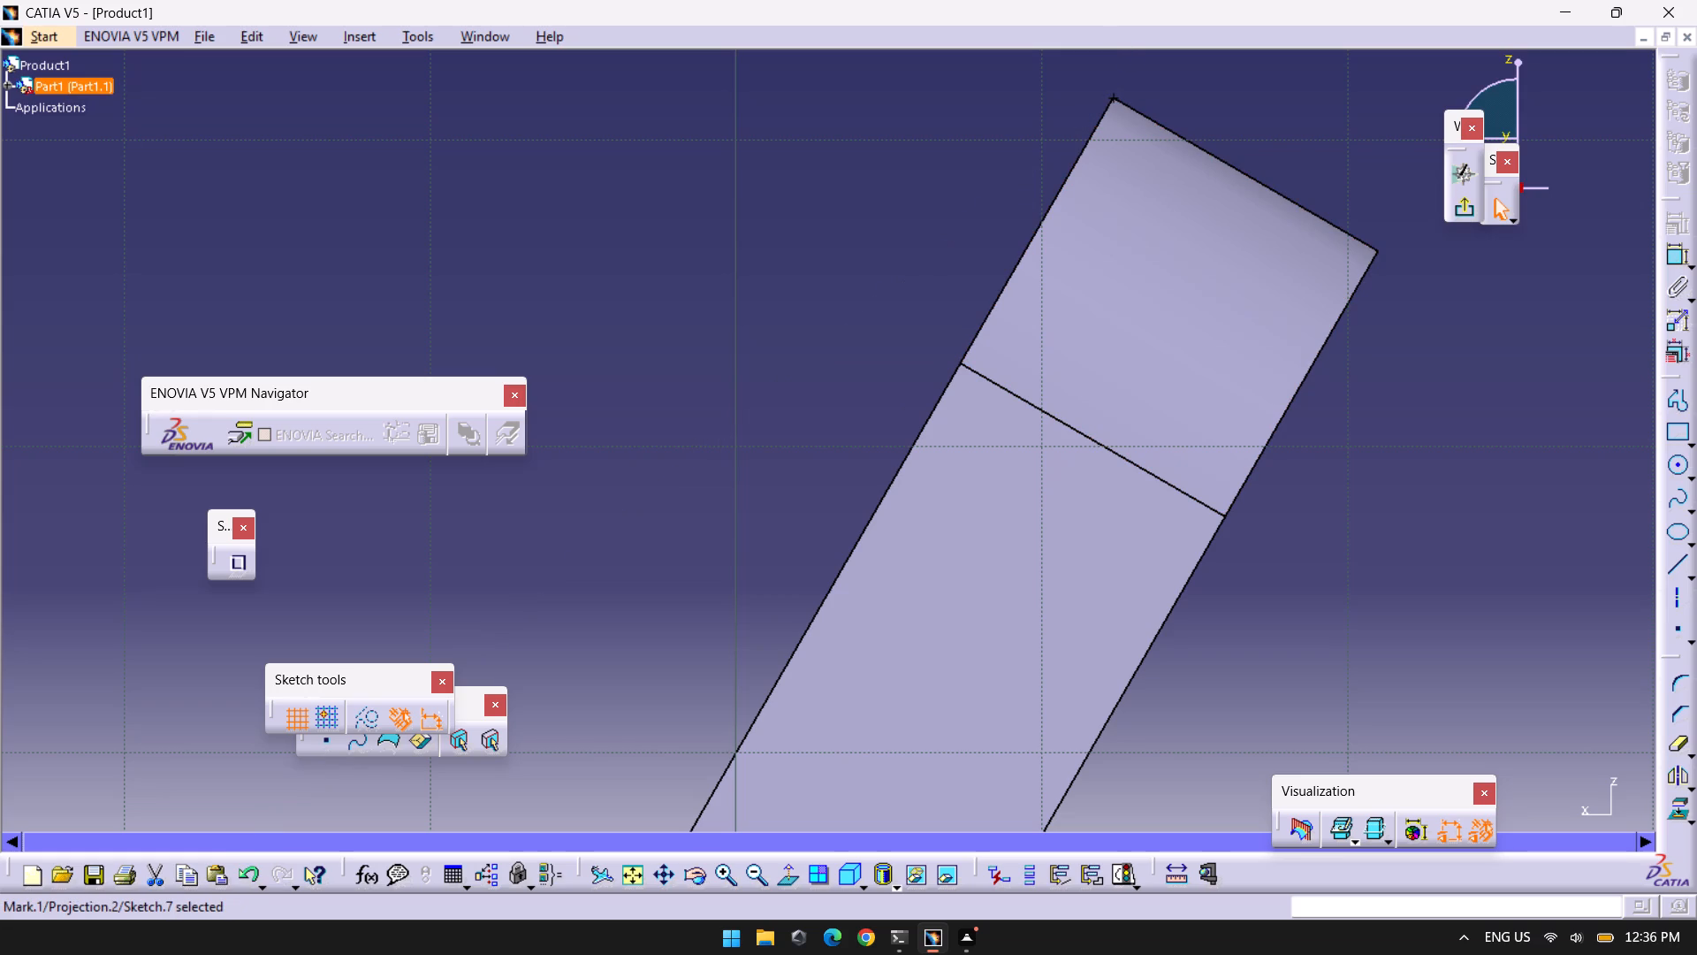
{"action": "key", "text": "Delete"}
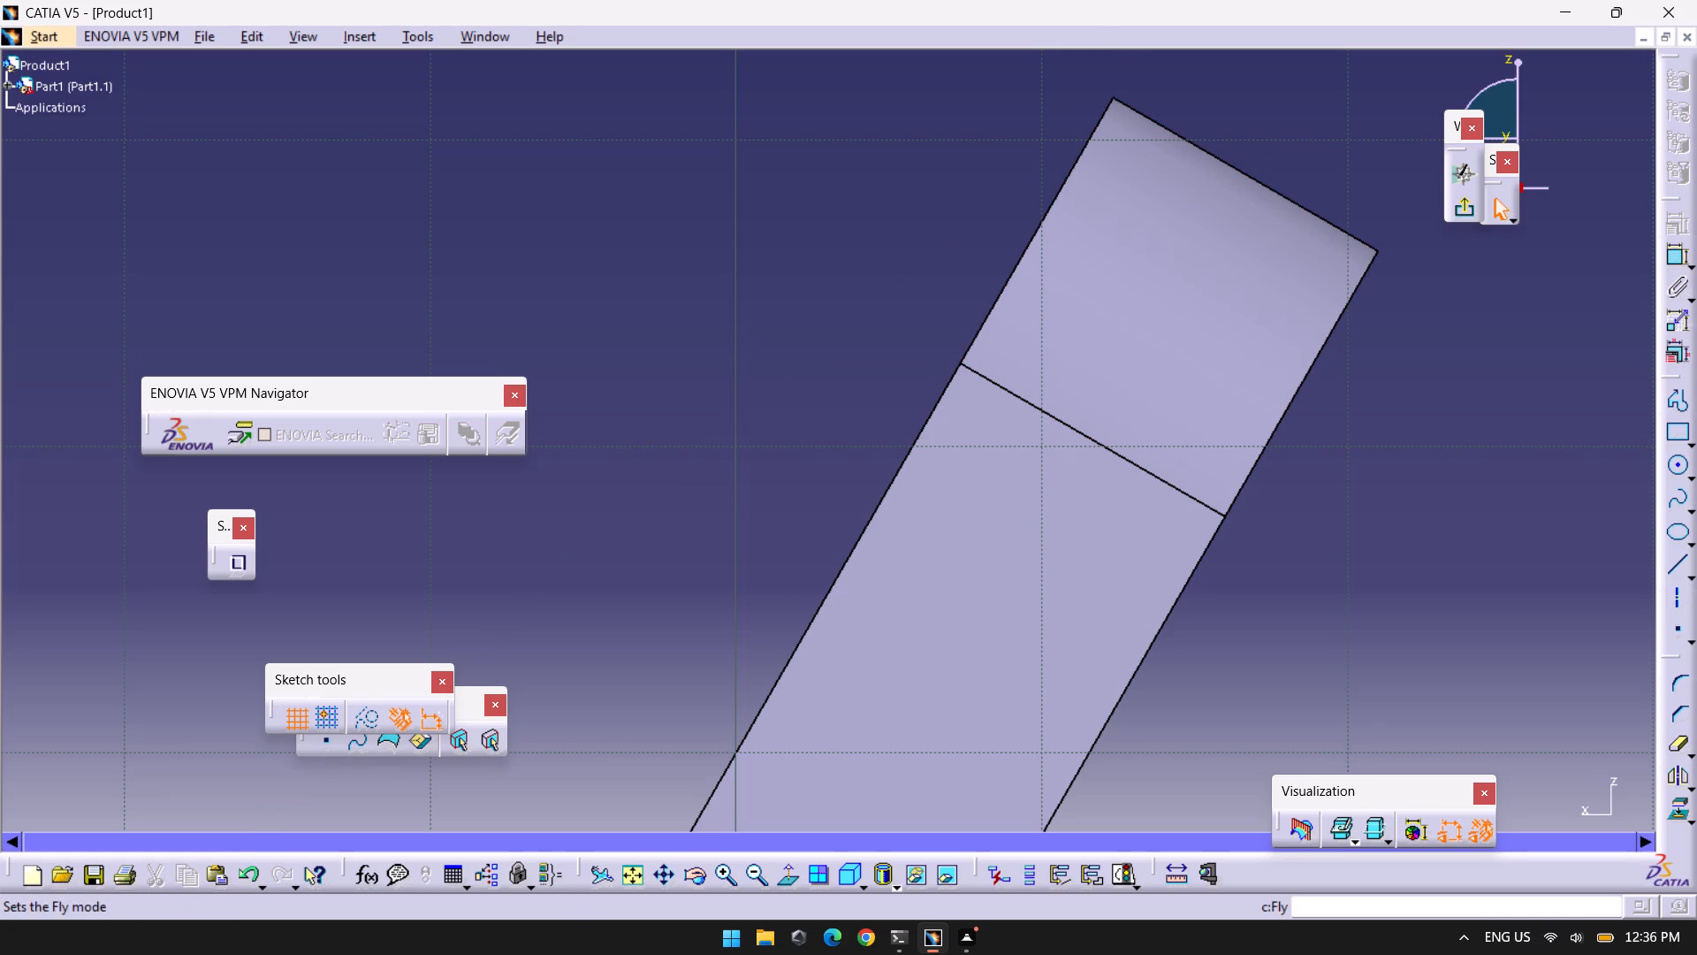
Project the short inner side edge at the slanted arm's tip onto the sketch plane.
{"action": "left_click", "coordinate": [632, 881]}
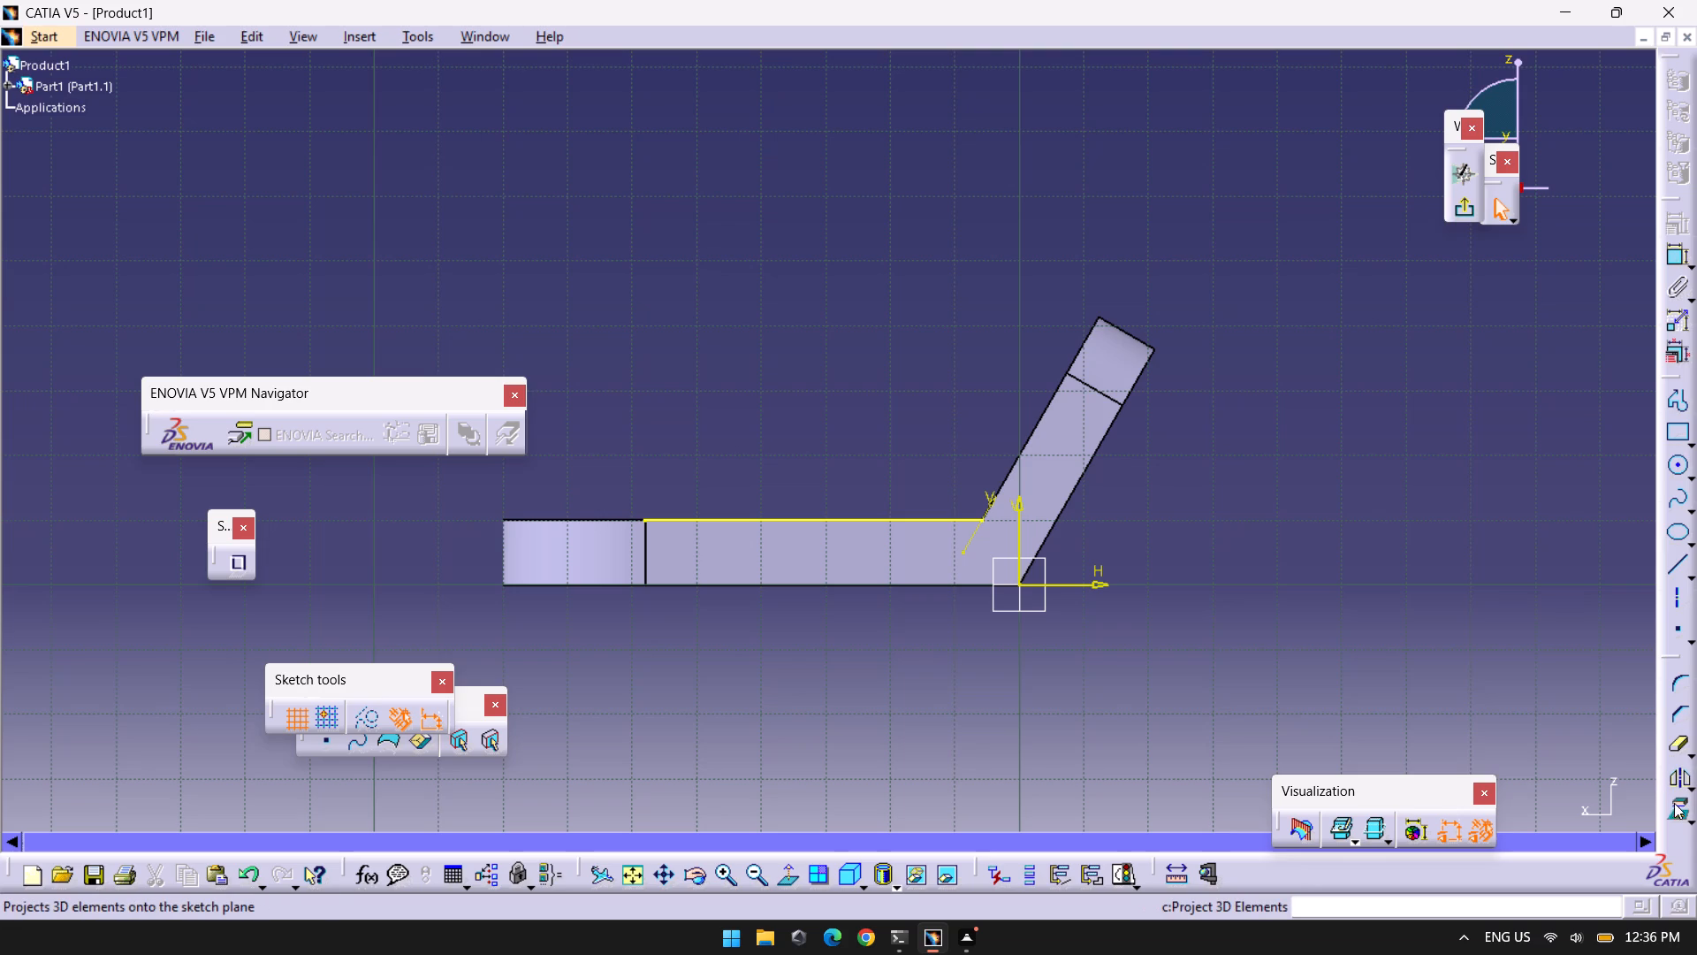
{"action": "left_click", "coordinate": [1675, 814]}
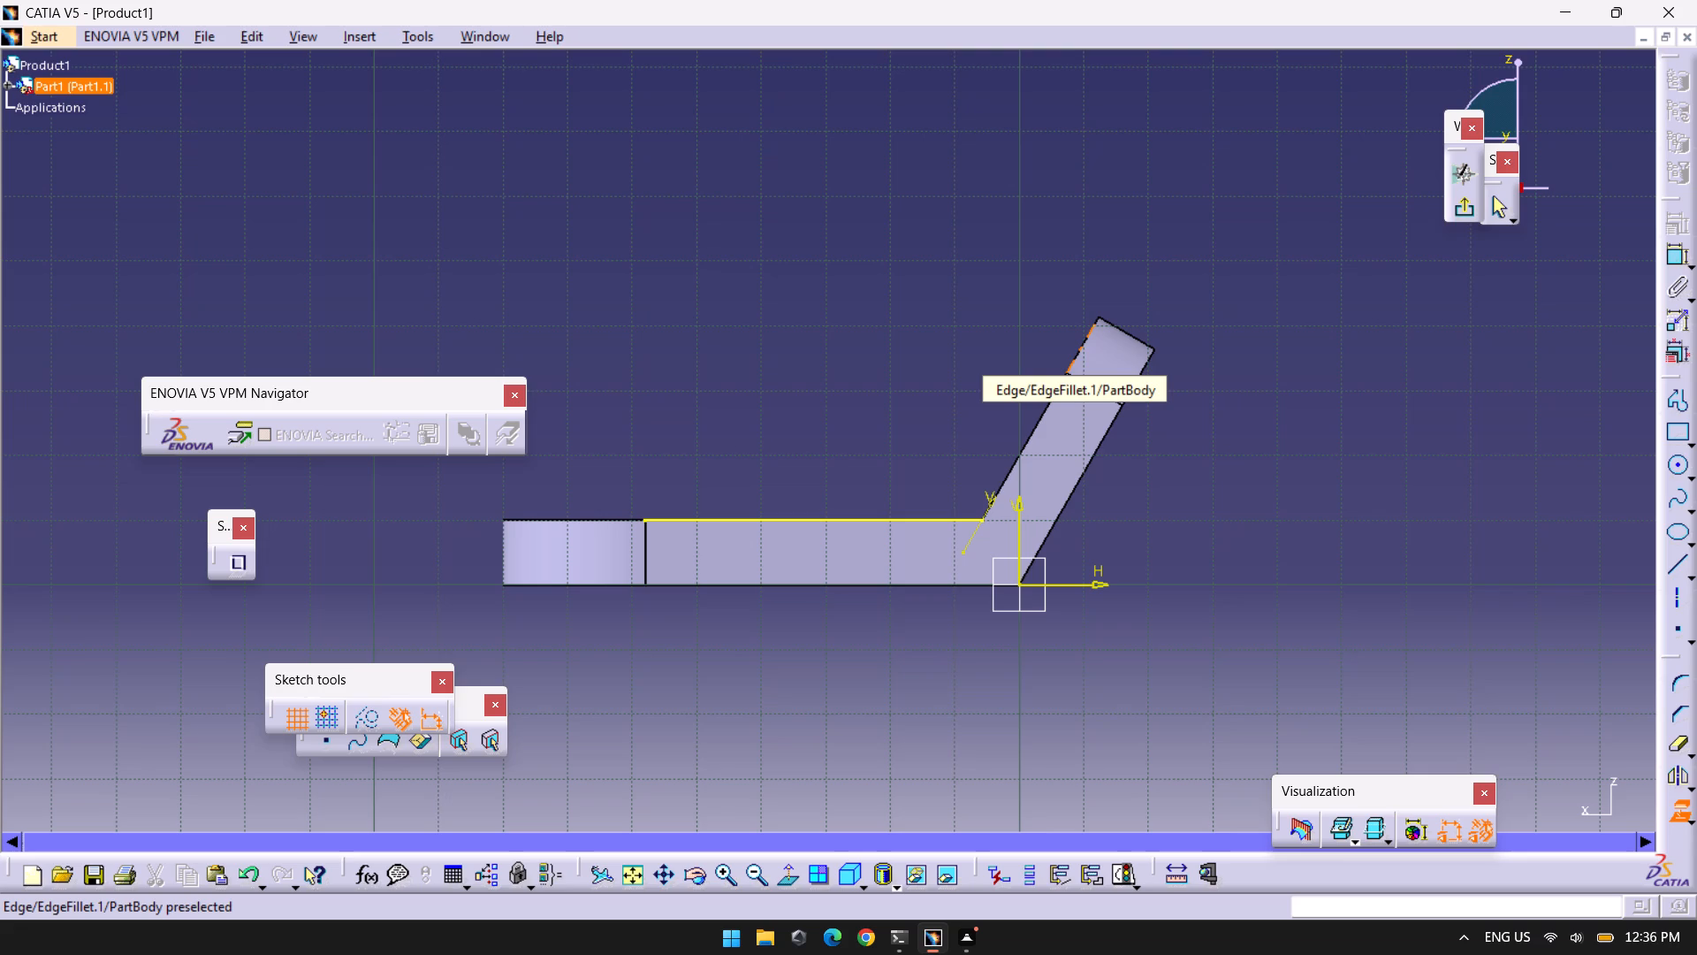
{"action": "left_click", "coordinate": [1075, 351]}
{"action": "left_click", "coordinate": [1482, 396]}
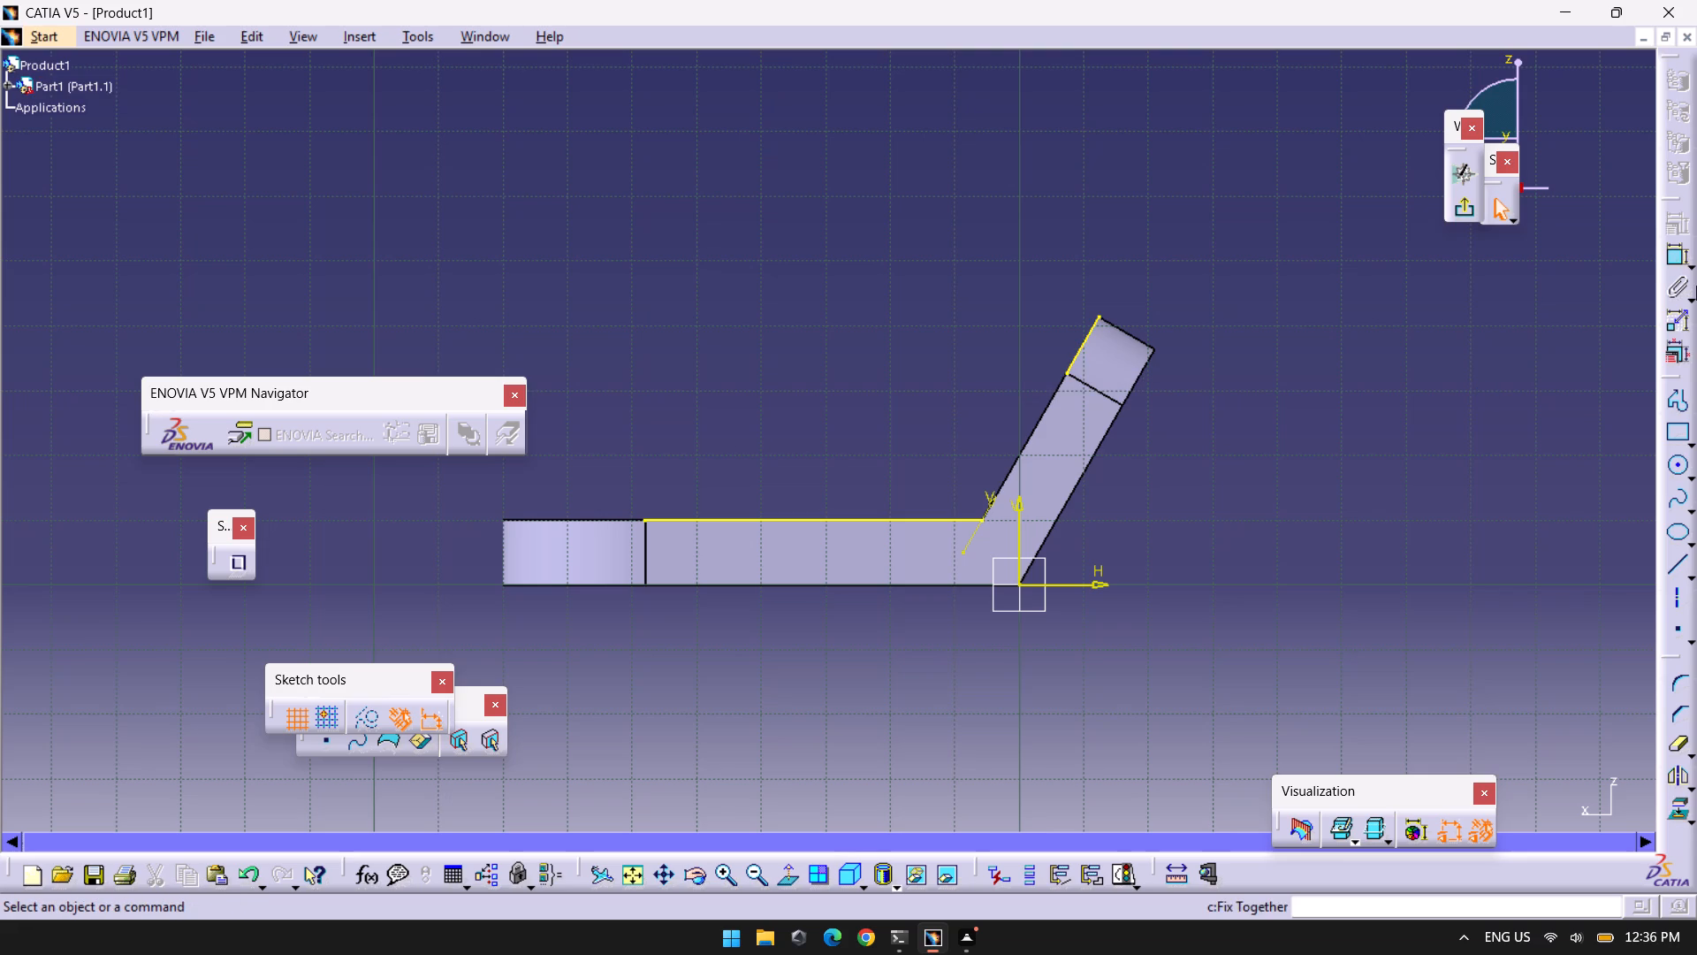
Sketch a line about 51.5 mm long from the slanted arm's tip corner down to the base plate's upper edge.
{"action": "left_click", "coordinate": [1673, 562]}
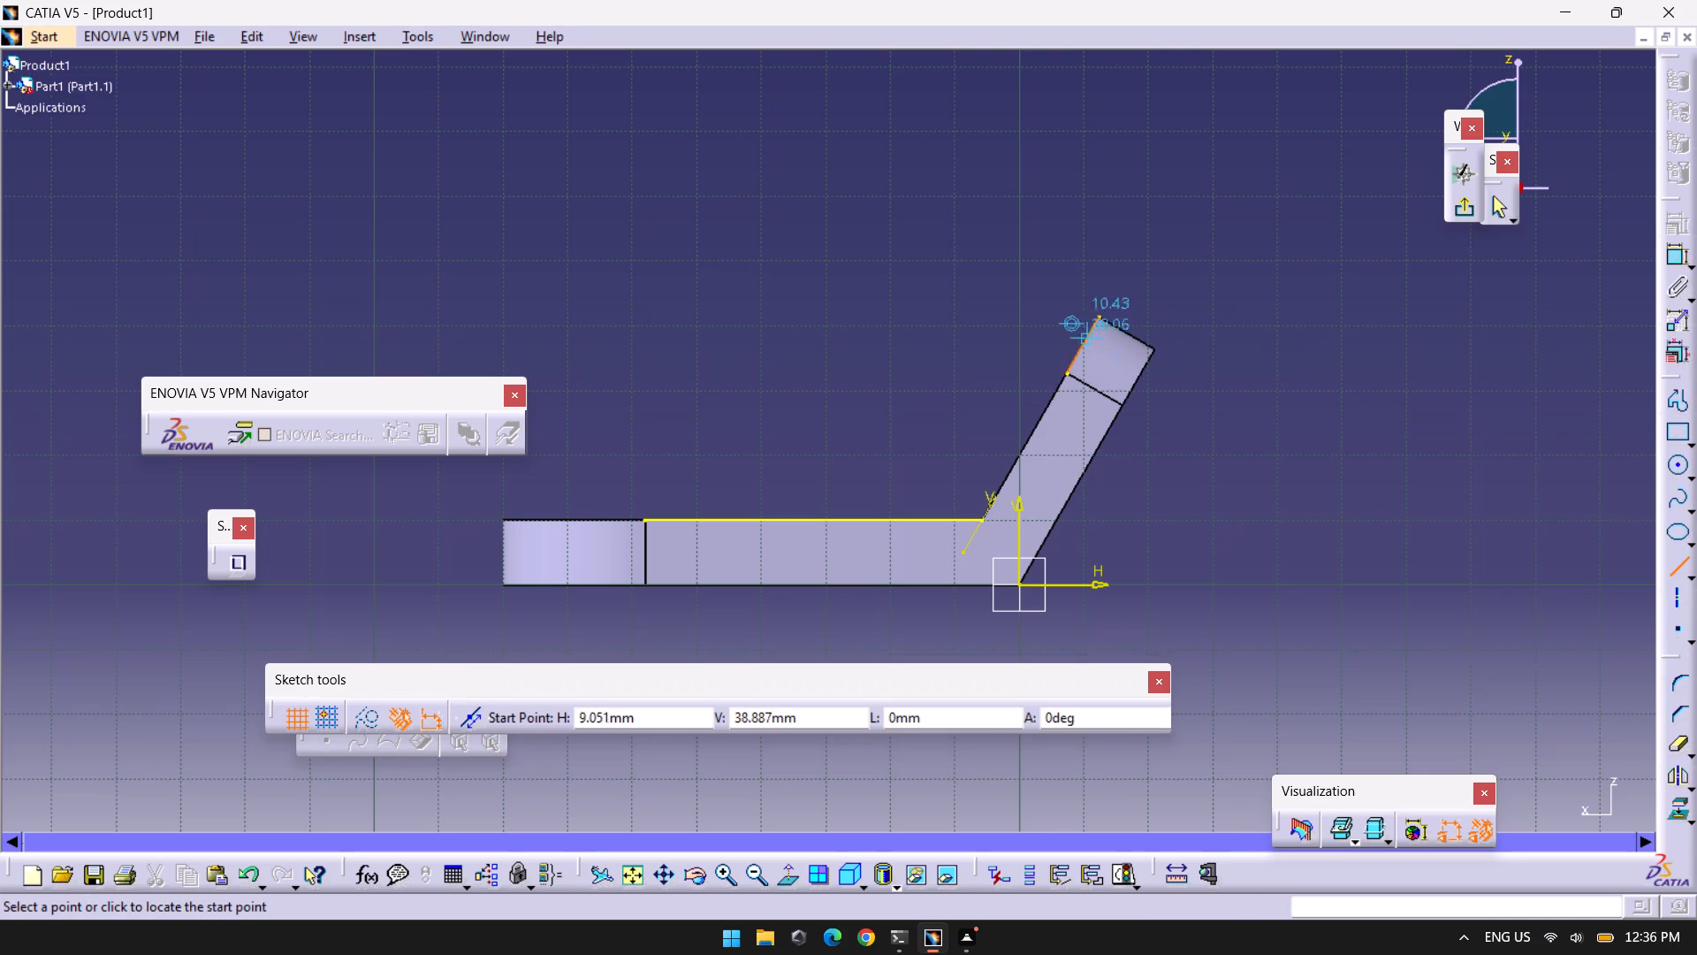
{"action": "left_click", "coordinate": [1107, 318]}
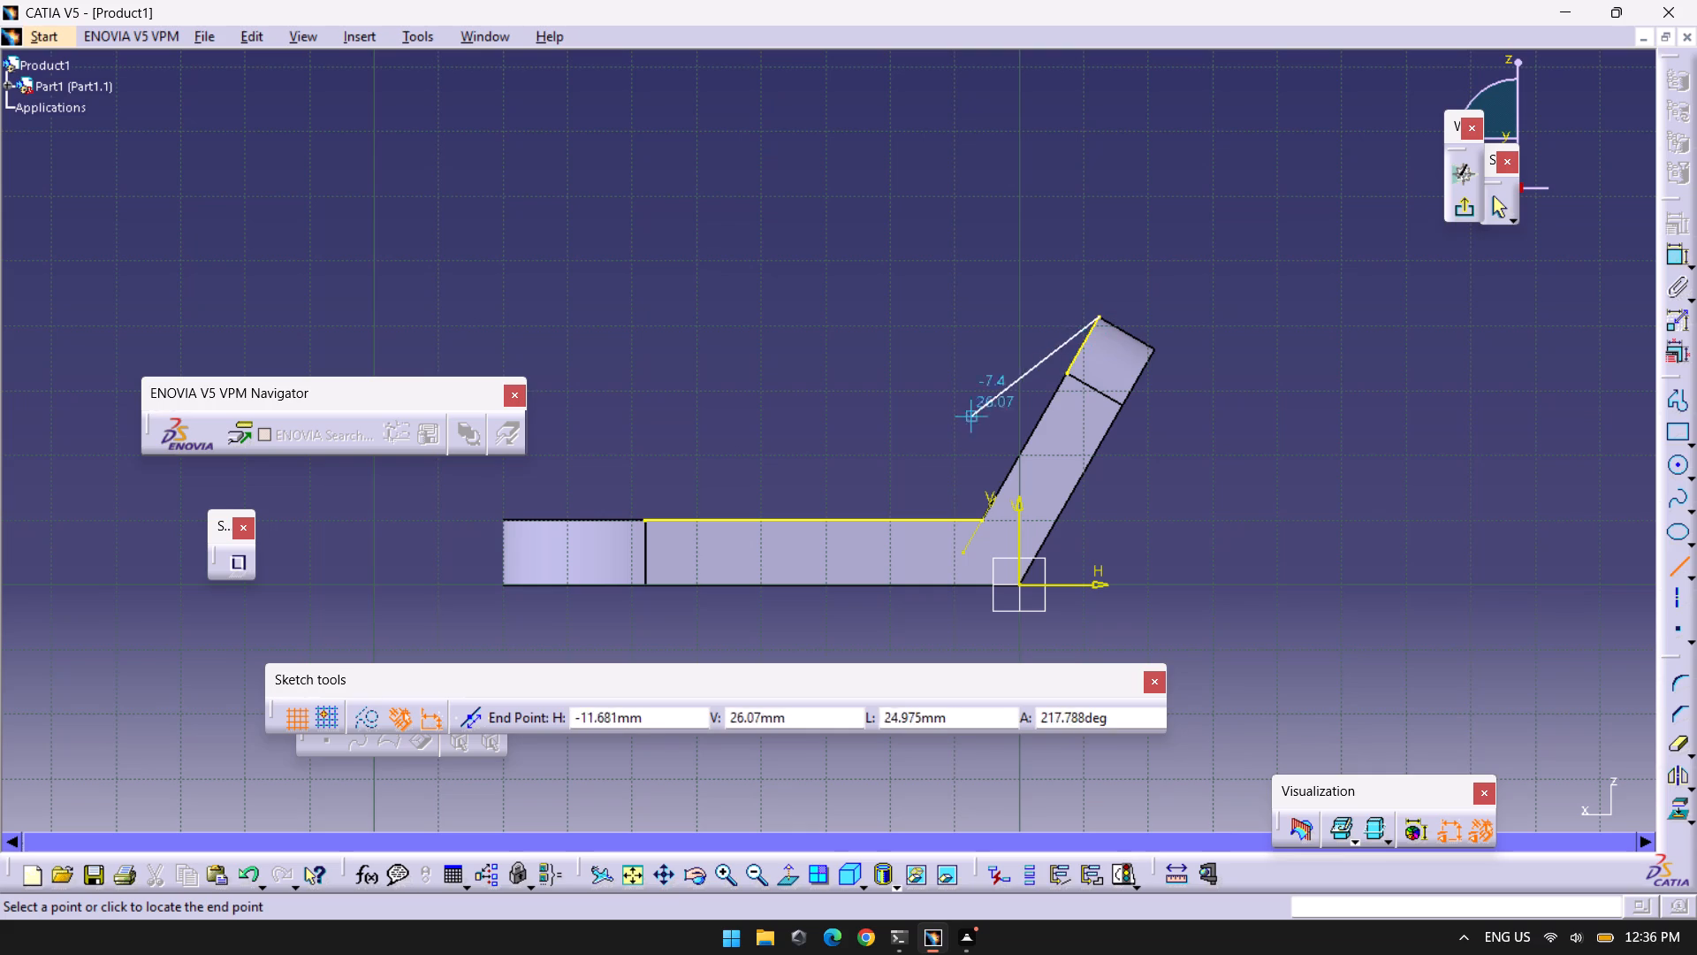
{"action": "left_click", "coordinate": [835, 517]}
{"action": "left_click", "coordinate": [1625, 686]}
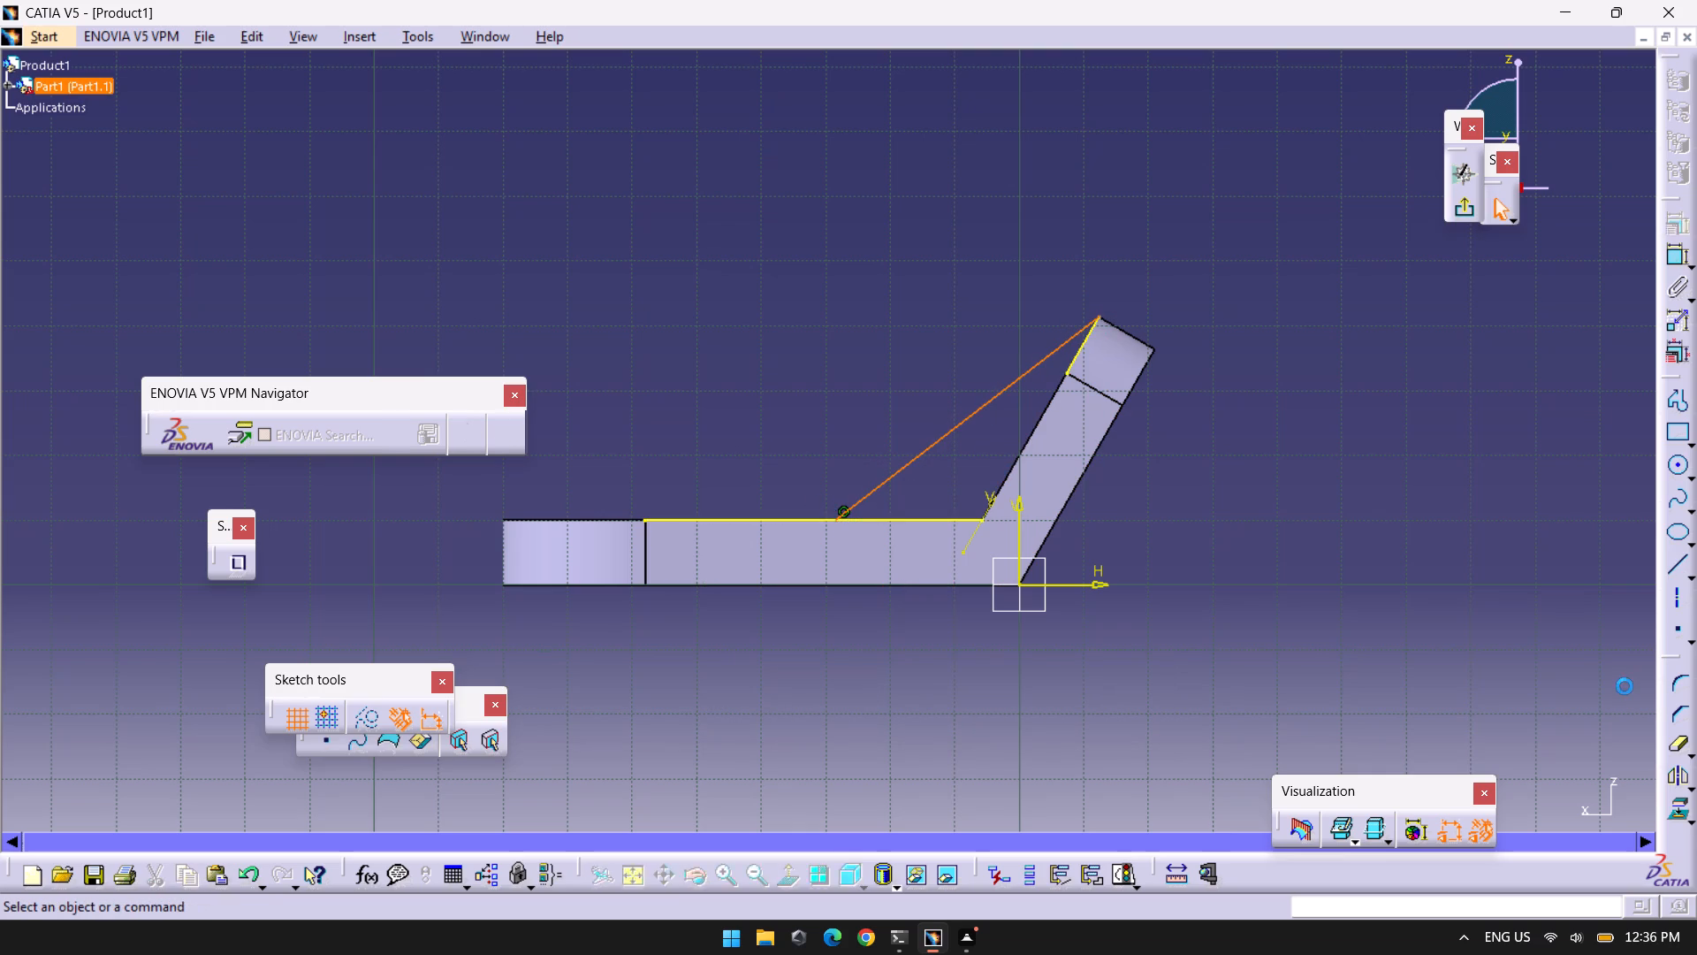
Dimension the horizontal distance from the line's lower endpoint to the inner corner between plate and arm, and set it to 25 mm.
{"action": "left_click", "coordinate": [1668, 262]}
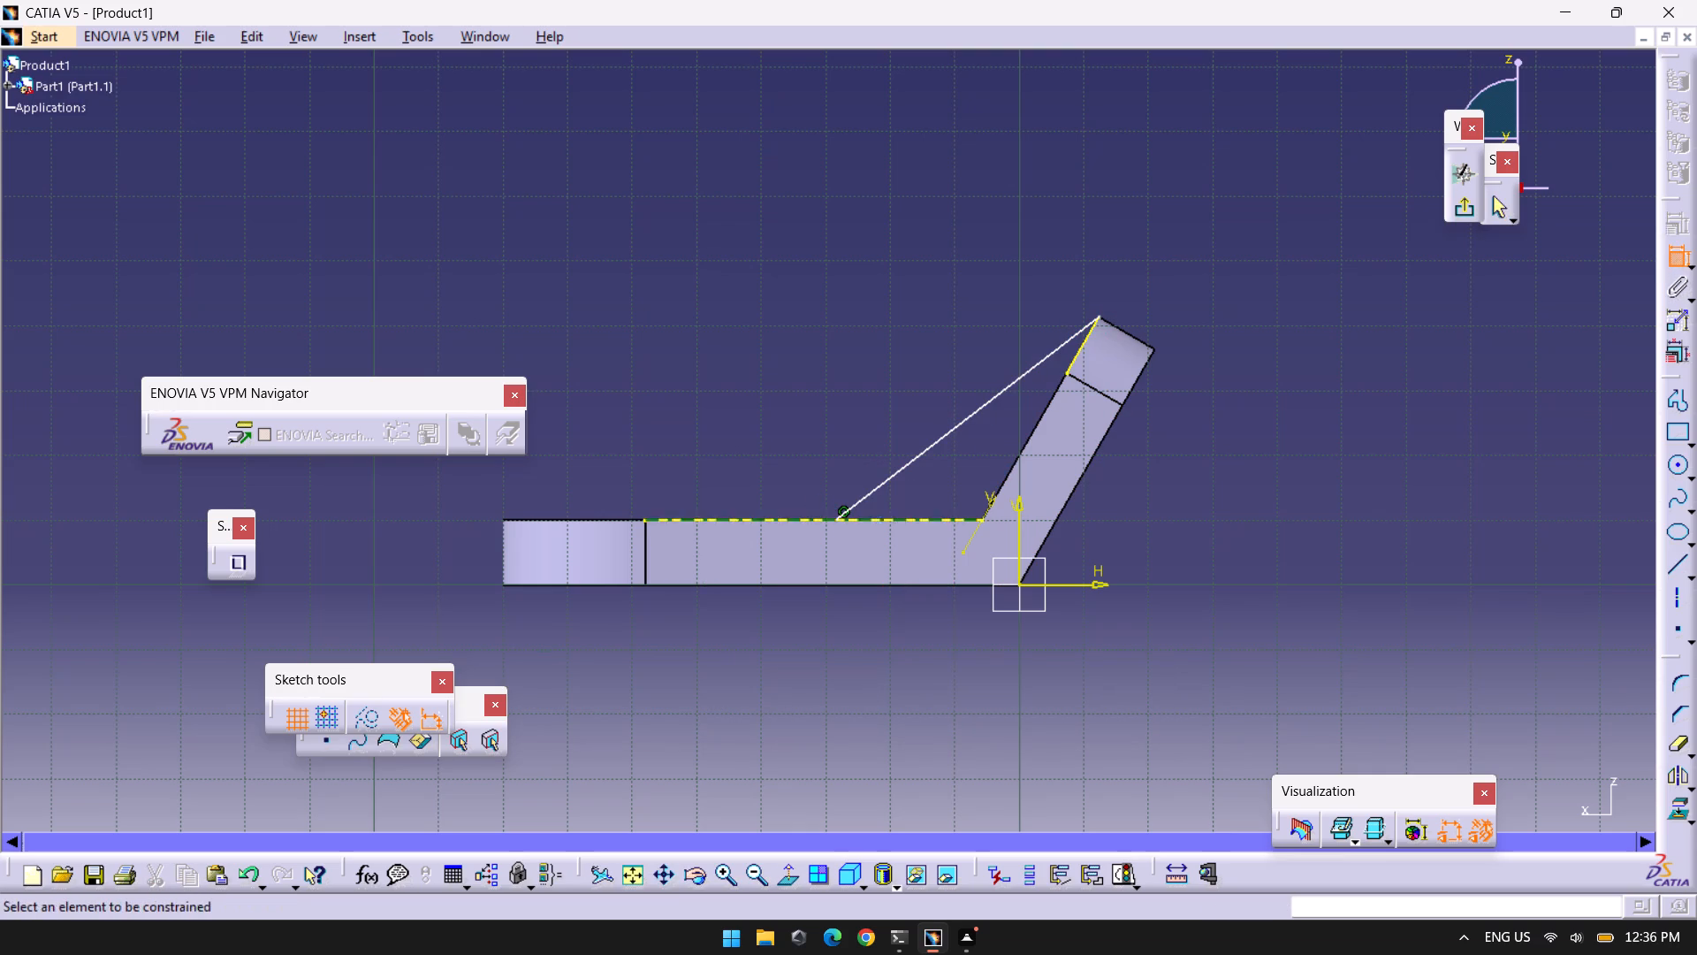
{"action": "left_click", "coordinate": [833, 519]}
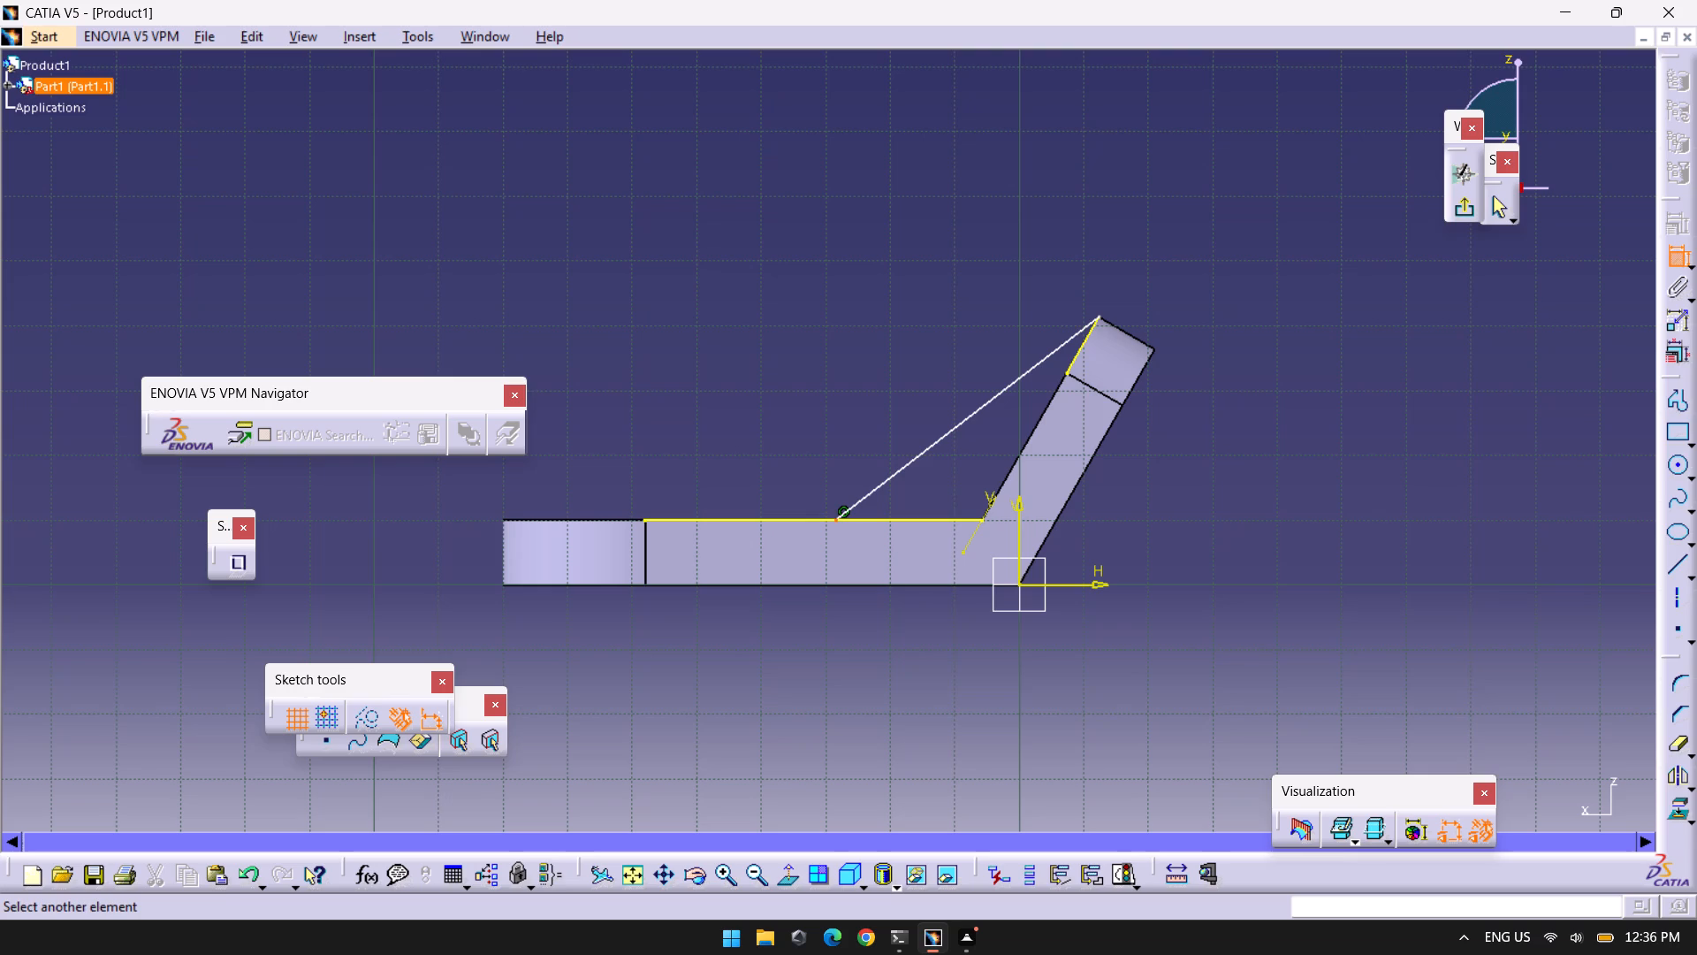
{"action": "left_click", "coordinate": [985, 517]}
{"action": "left_click", "coordinate": [985, 516]}
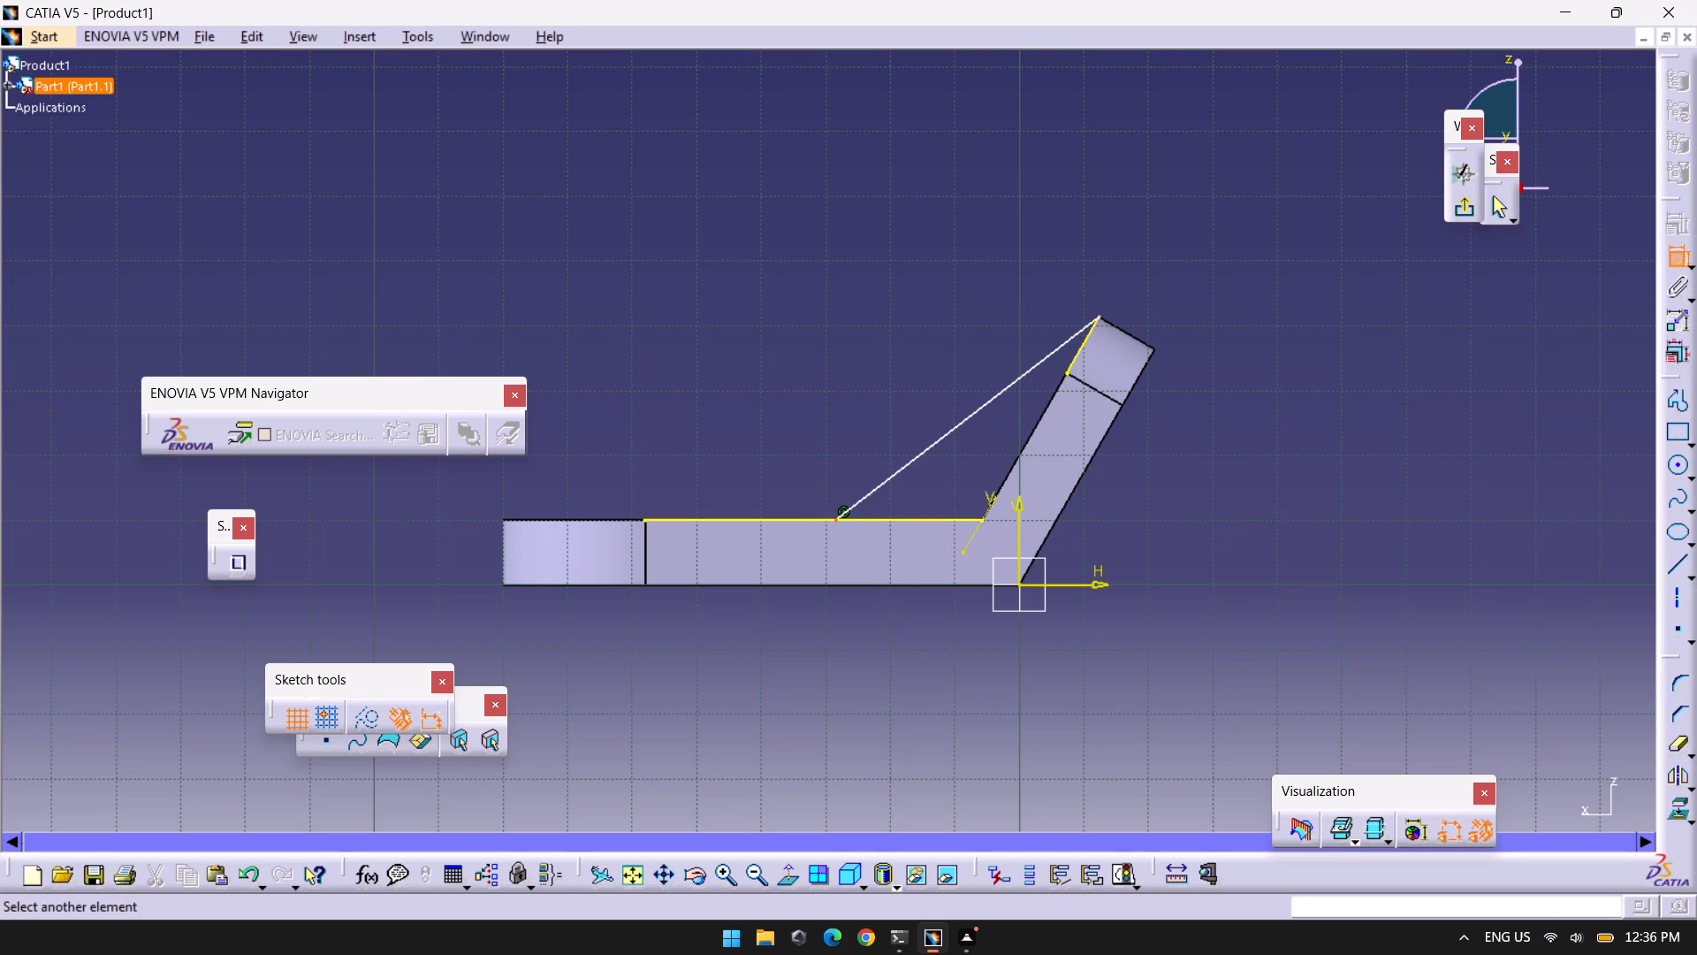
{"action": "left_click", "coordinate": [983, 523]}
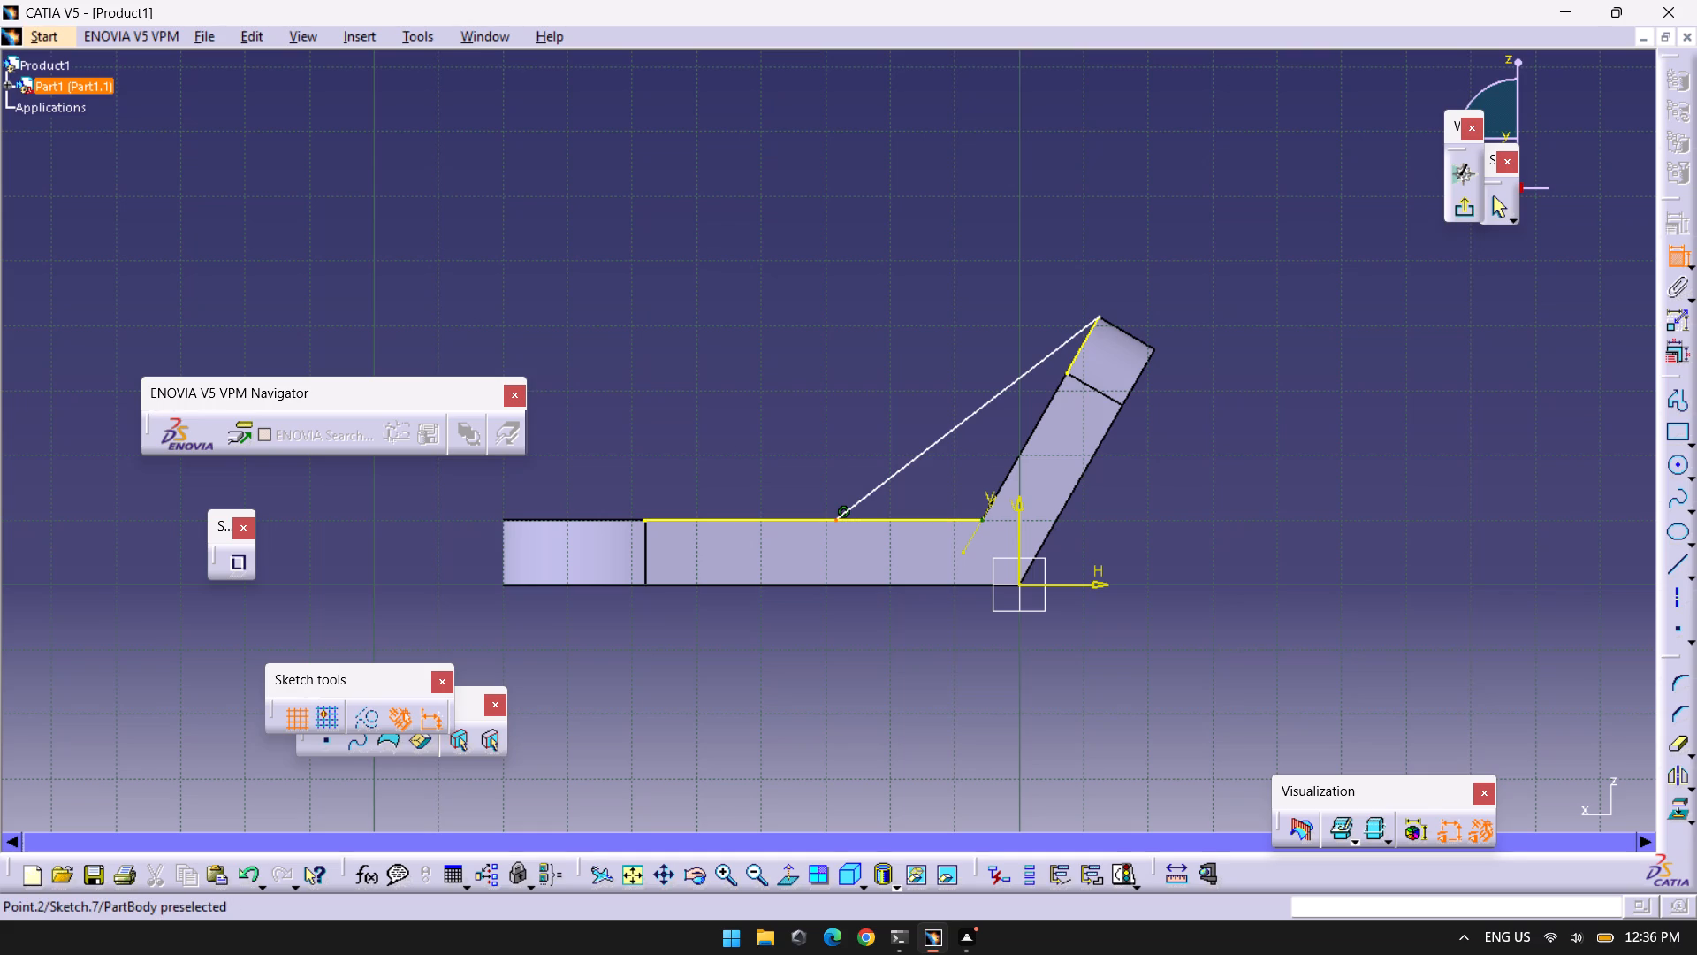
{"action": "left_click", "coordinate": [978, 516]}
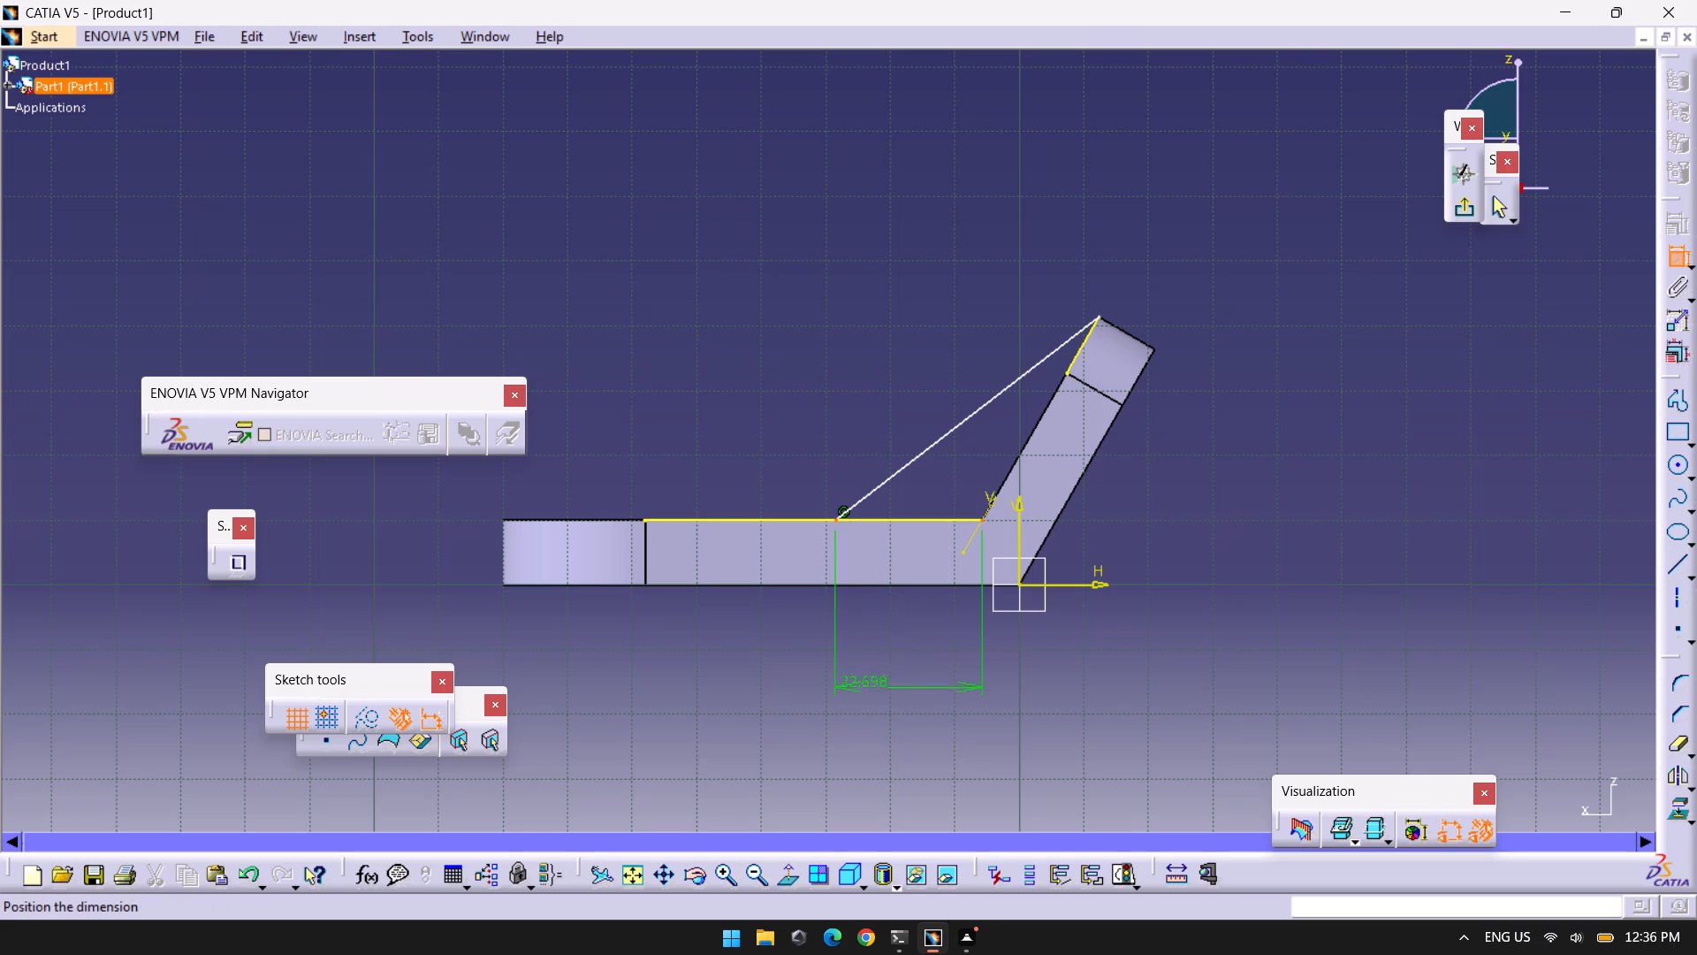
{"action": "left_click", "coordinate": [901, 681]}
{"action": "double_click", "coordinate": [901, 681]}
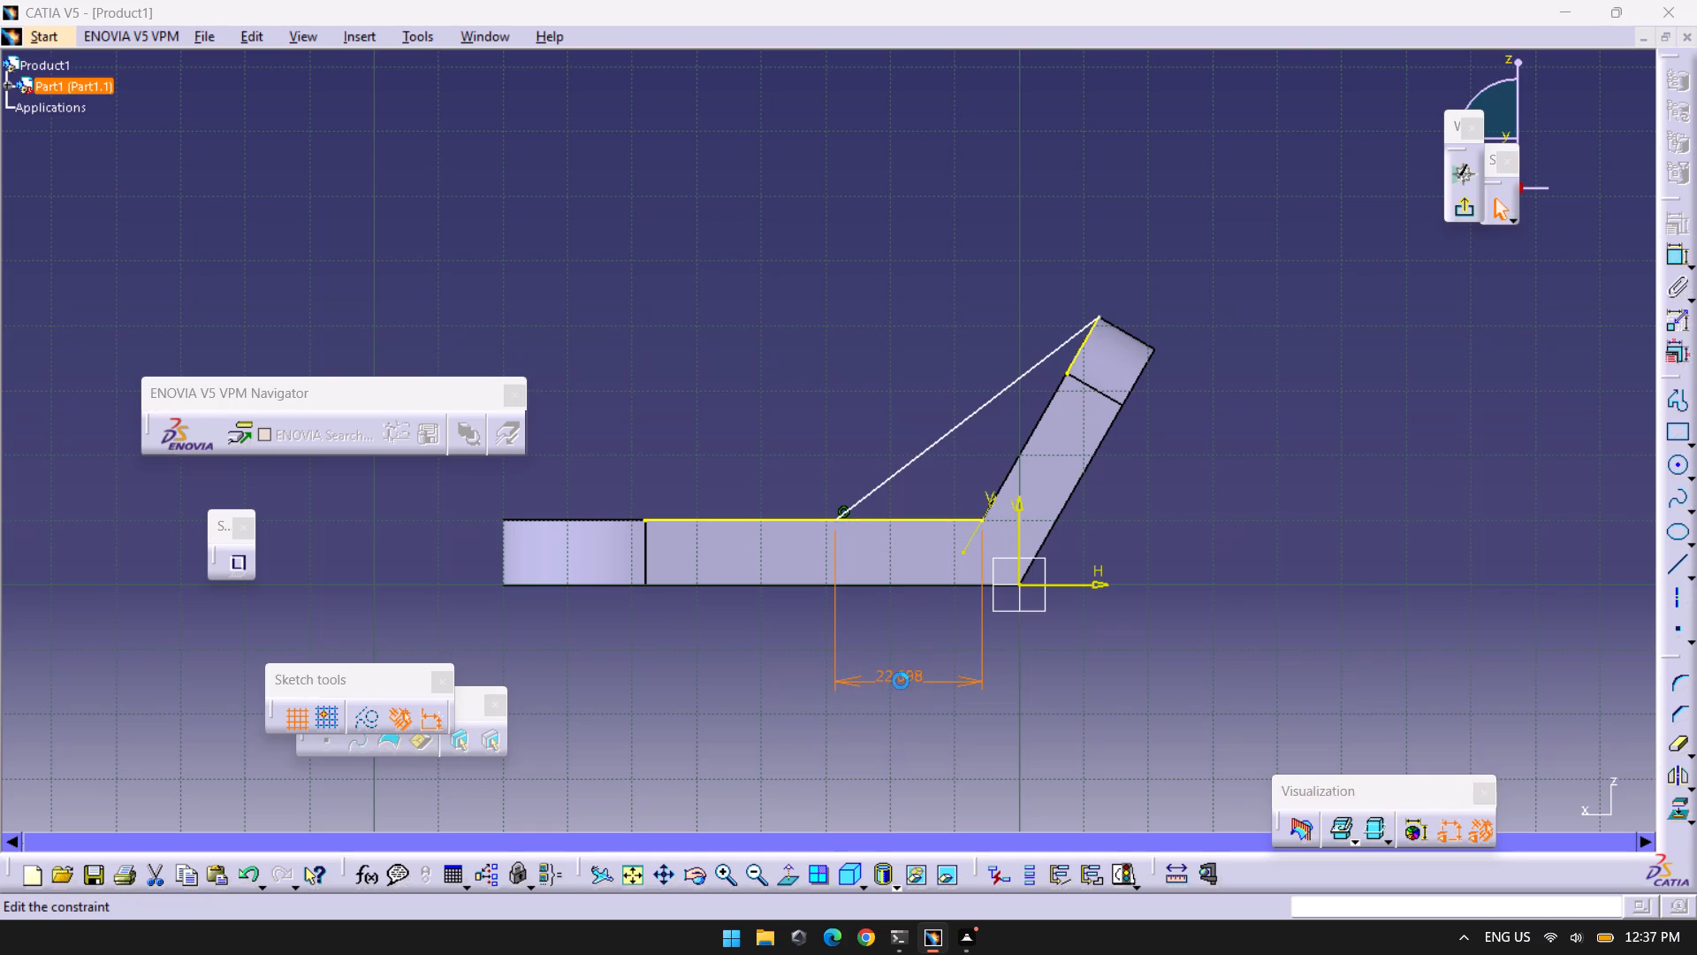
{"action": "type", "text": "25"}
{"action": "key", "text": "Return"}
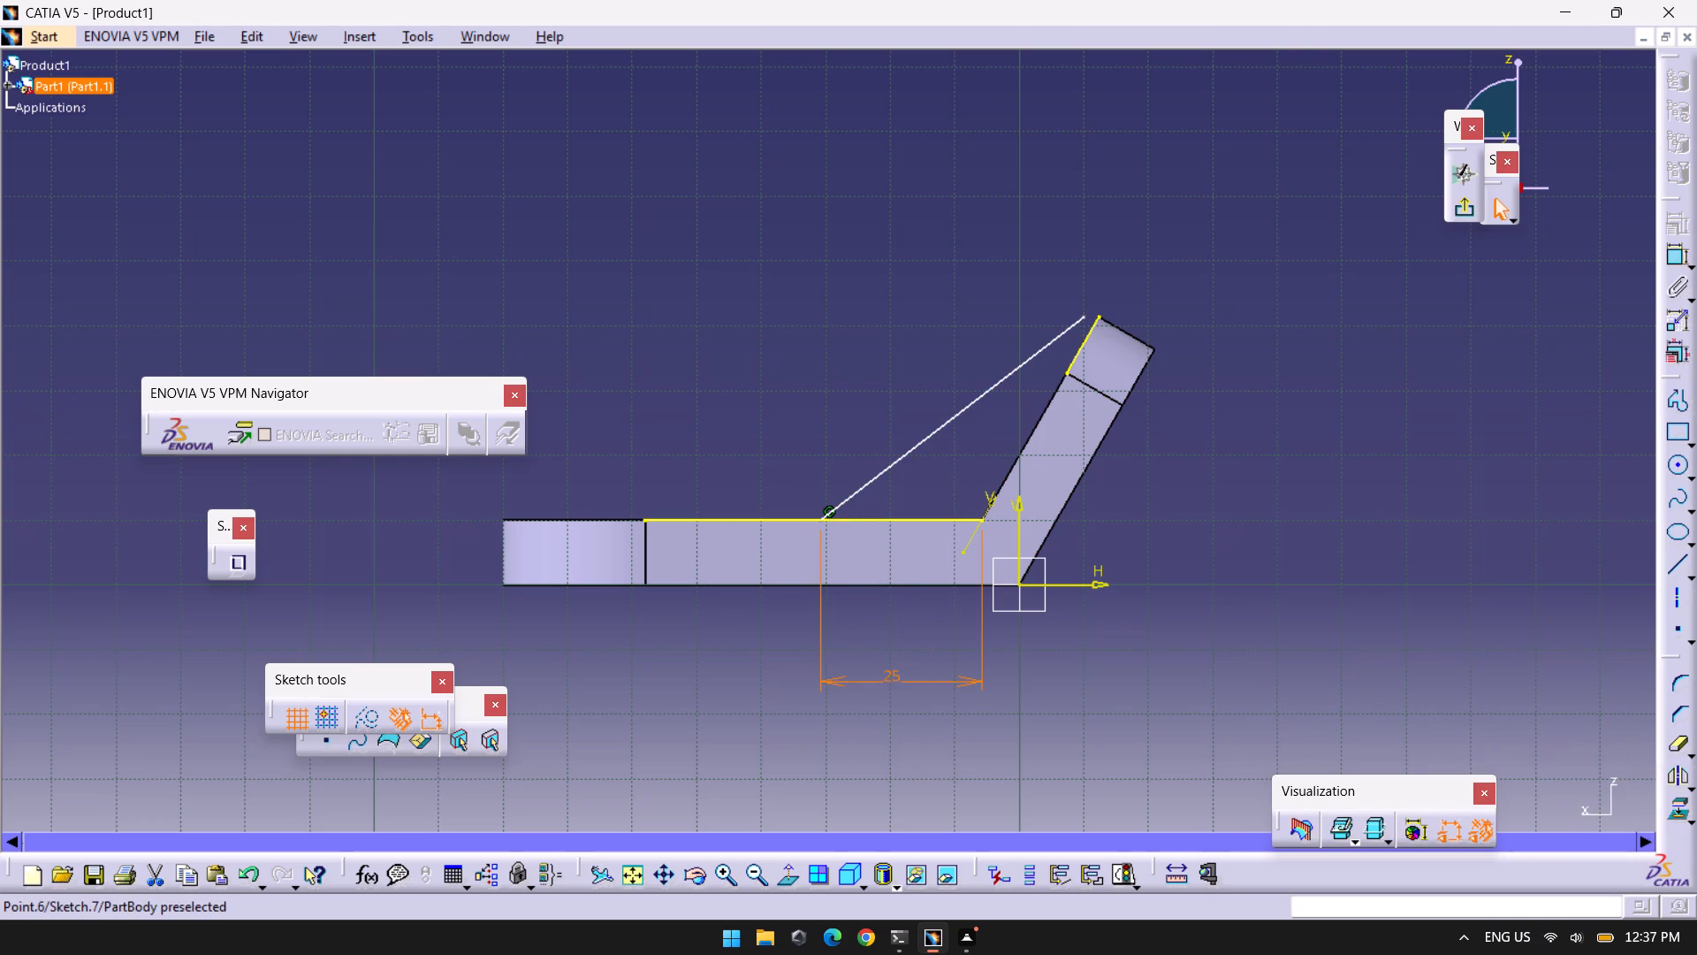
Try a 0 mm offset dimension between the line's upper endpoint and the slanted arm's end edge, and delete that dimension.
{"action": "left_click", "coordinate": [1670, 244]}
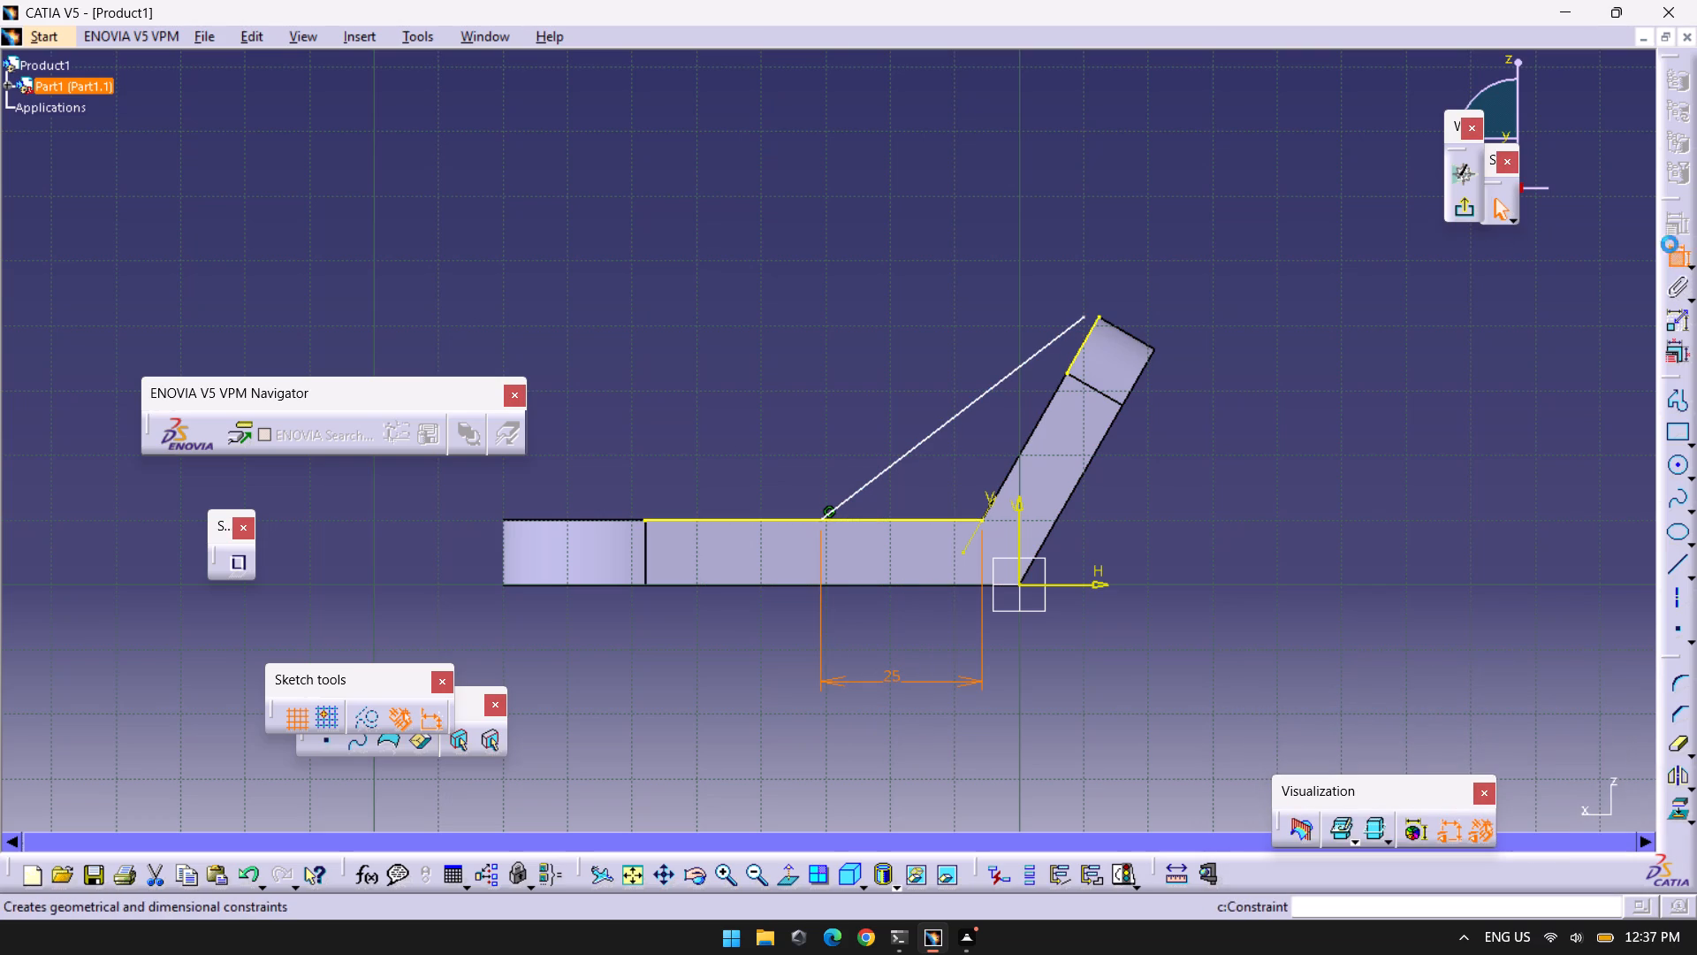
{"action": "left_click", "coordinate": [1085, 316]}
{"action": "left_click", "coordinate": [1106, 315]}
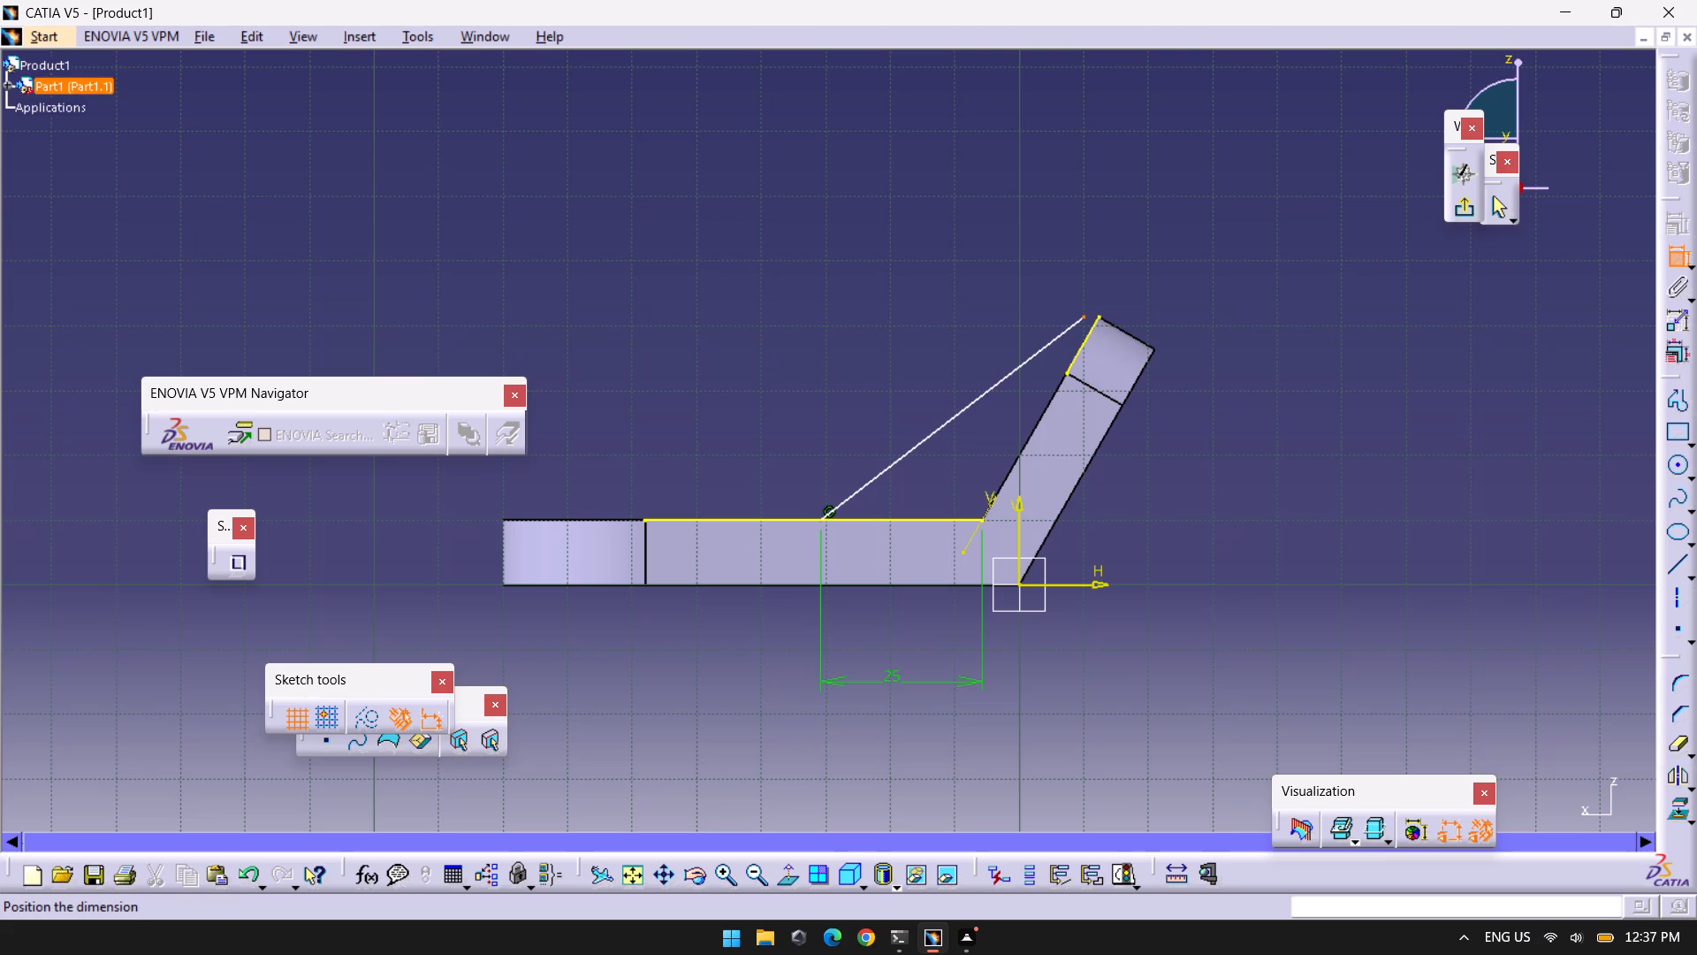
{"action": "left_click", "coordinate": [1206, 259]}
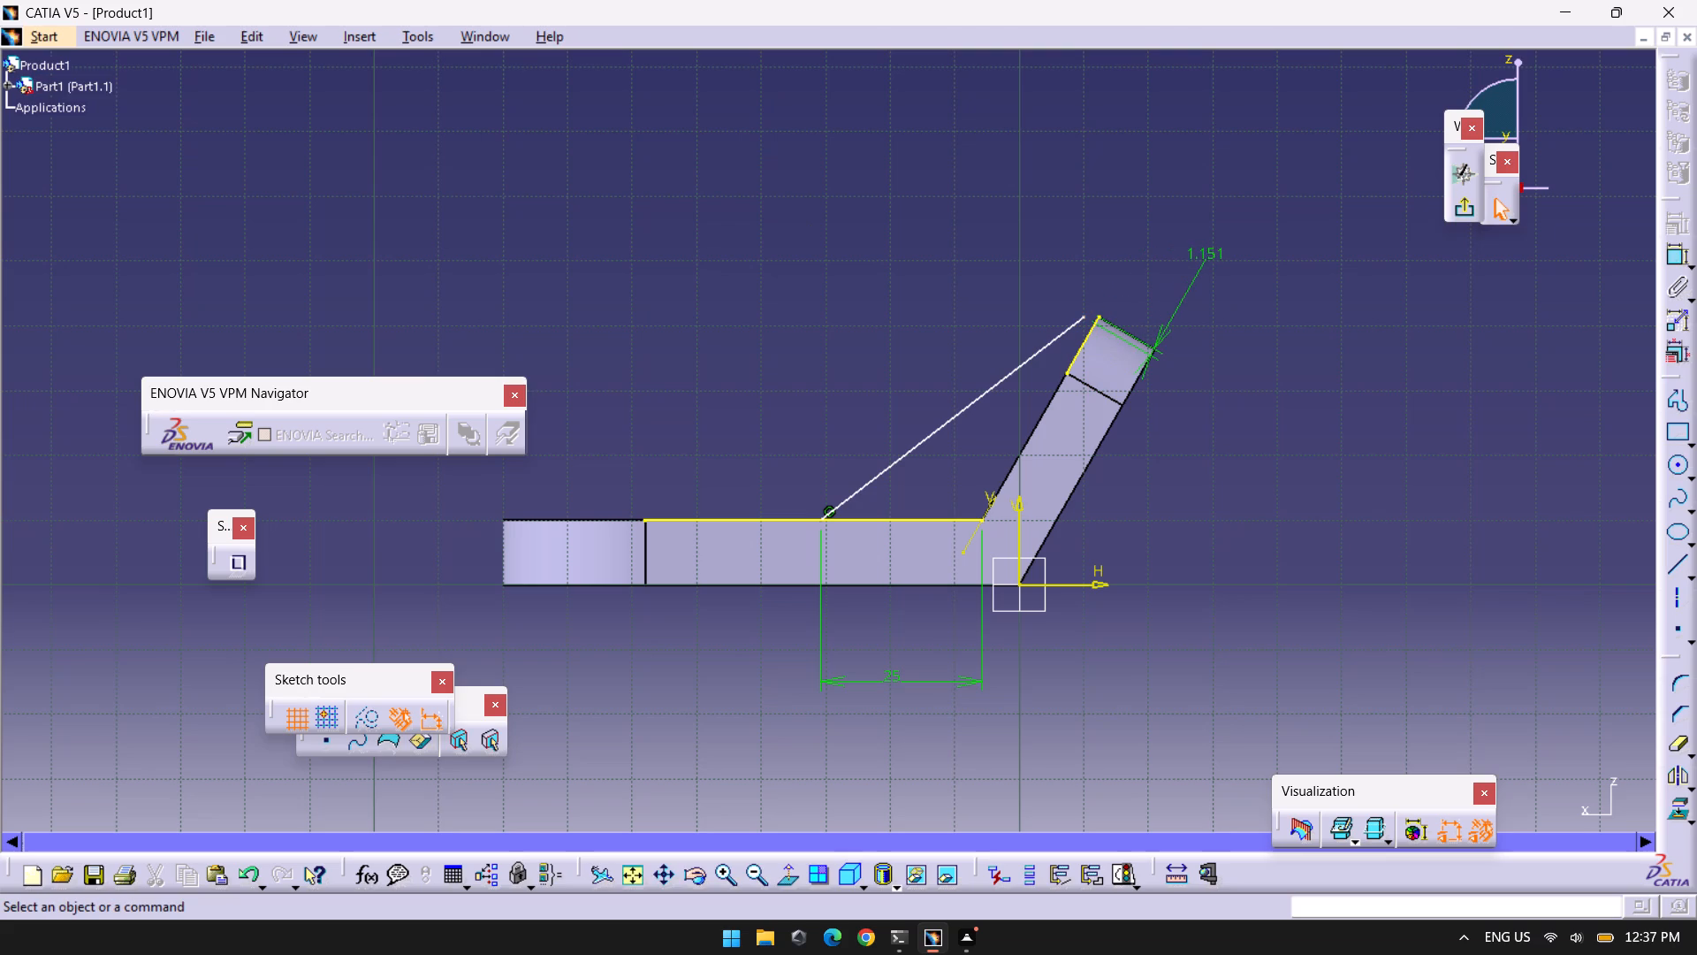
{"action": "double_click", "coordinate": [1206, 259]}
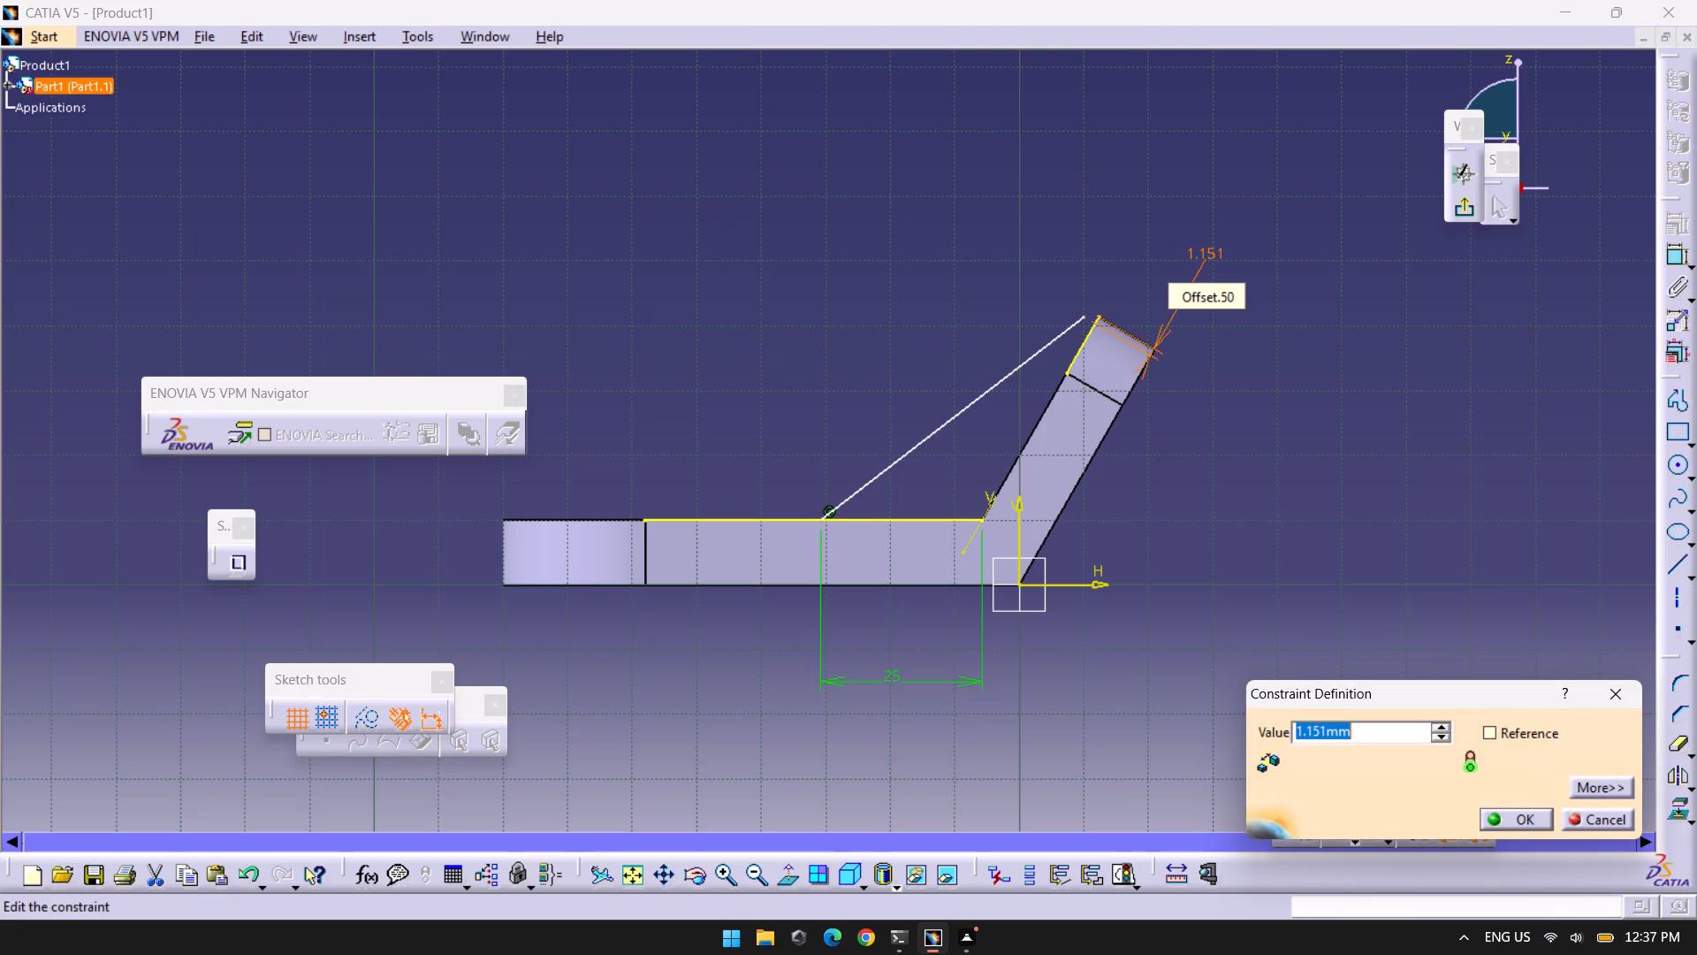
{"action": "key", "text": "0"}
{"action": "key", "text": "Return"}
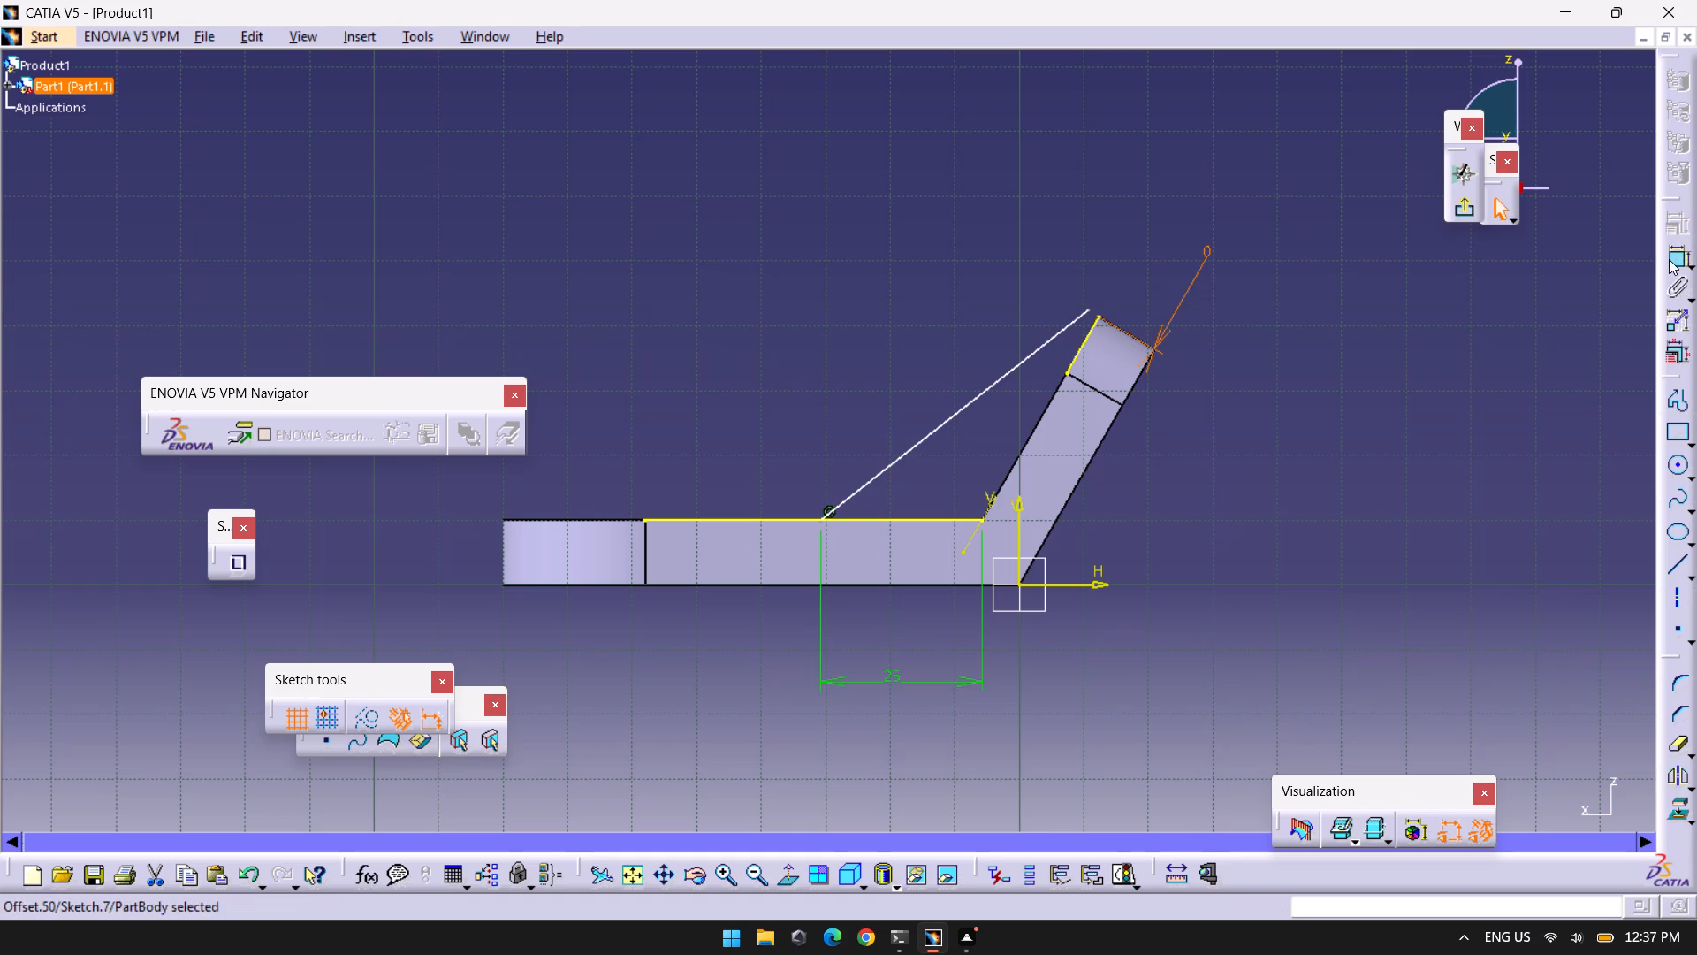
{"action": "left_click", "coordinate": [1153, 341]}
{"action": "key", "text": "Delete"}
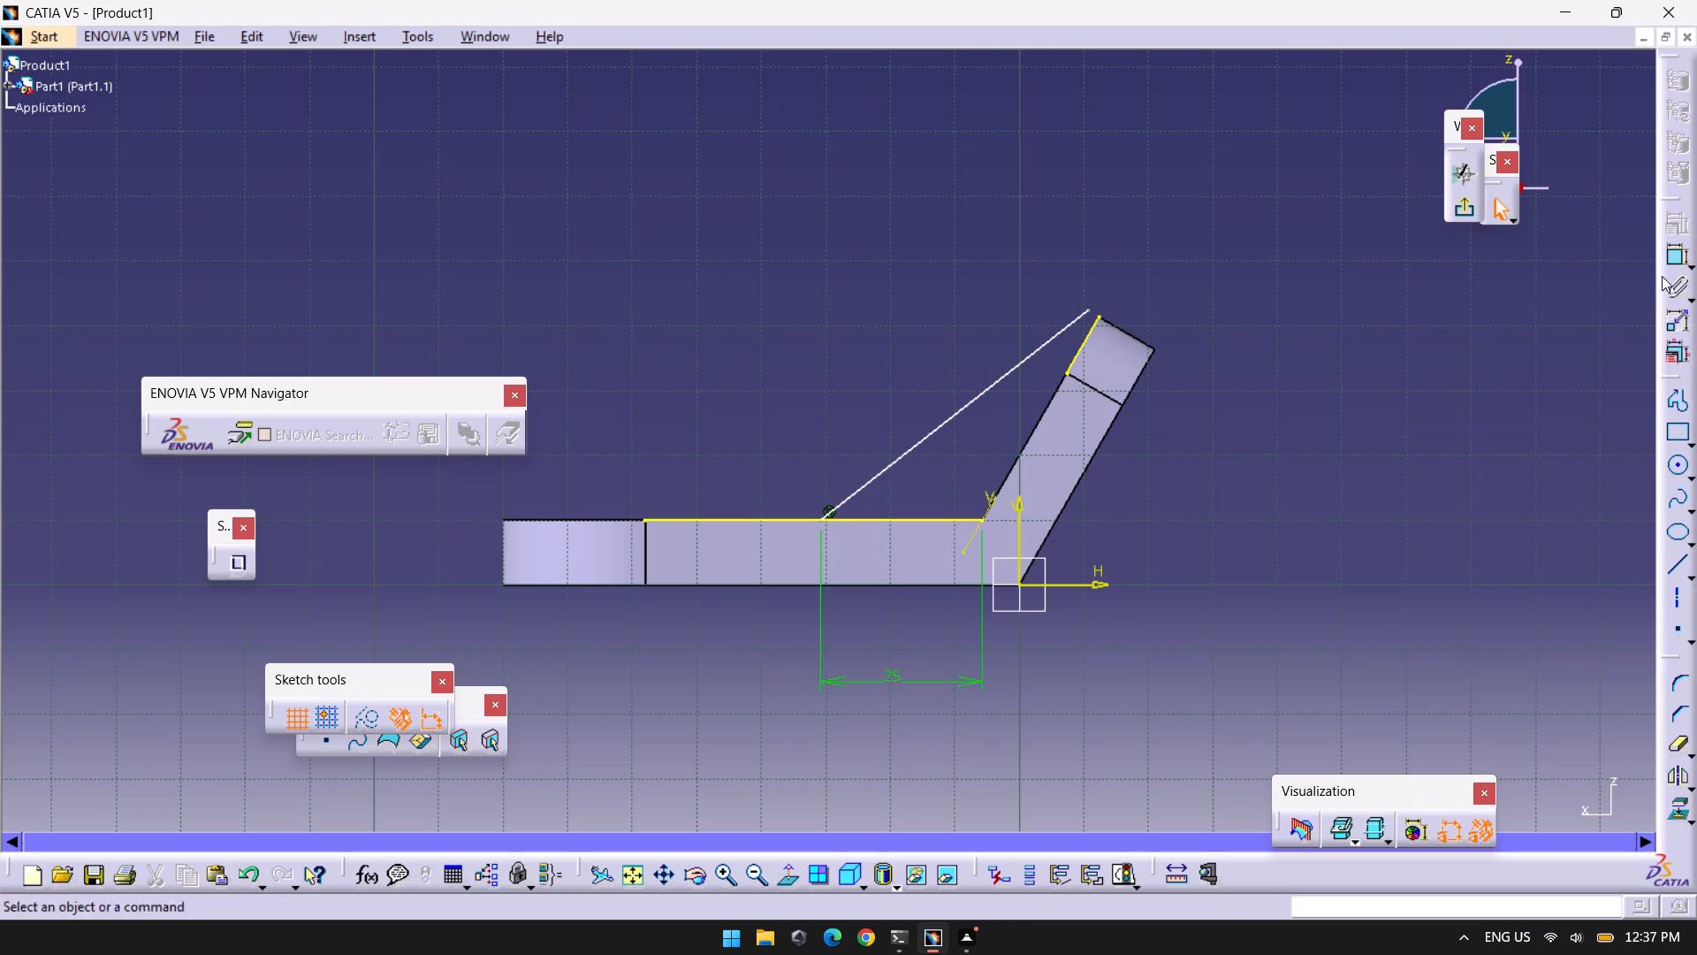
Dimension the distance between the line's upper endpoint and the slanted arm's tip corner, and set it to 0 mm.
{"action": "left_click", "coordinate": [1673, 255]}
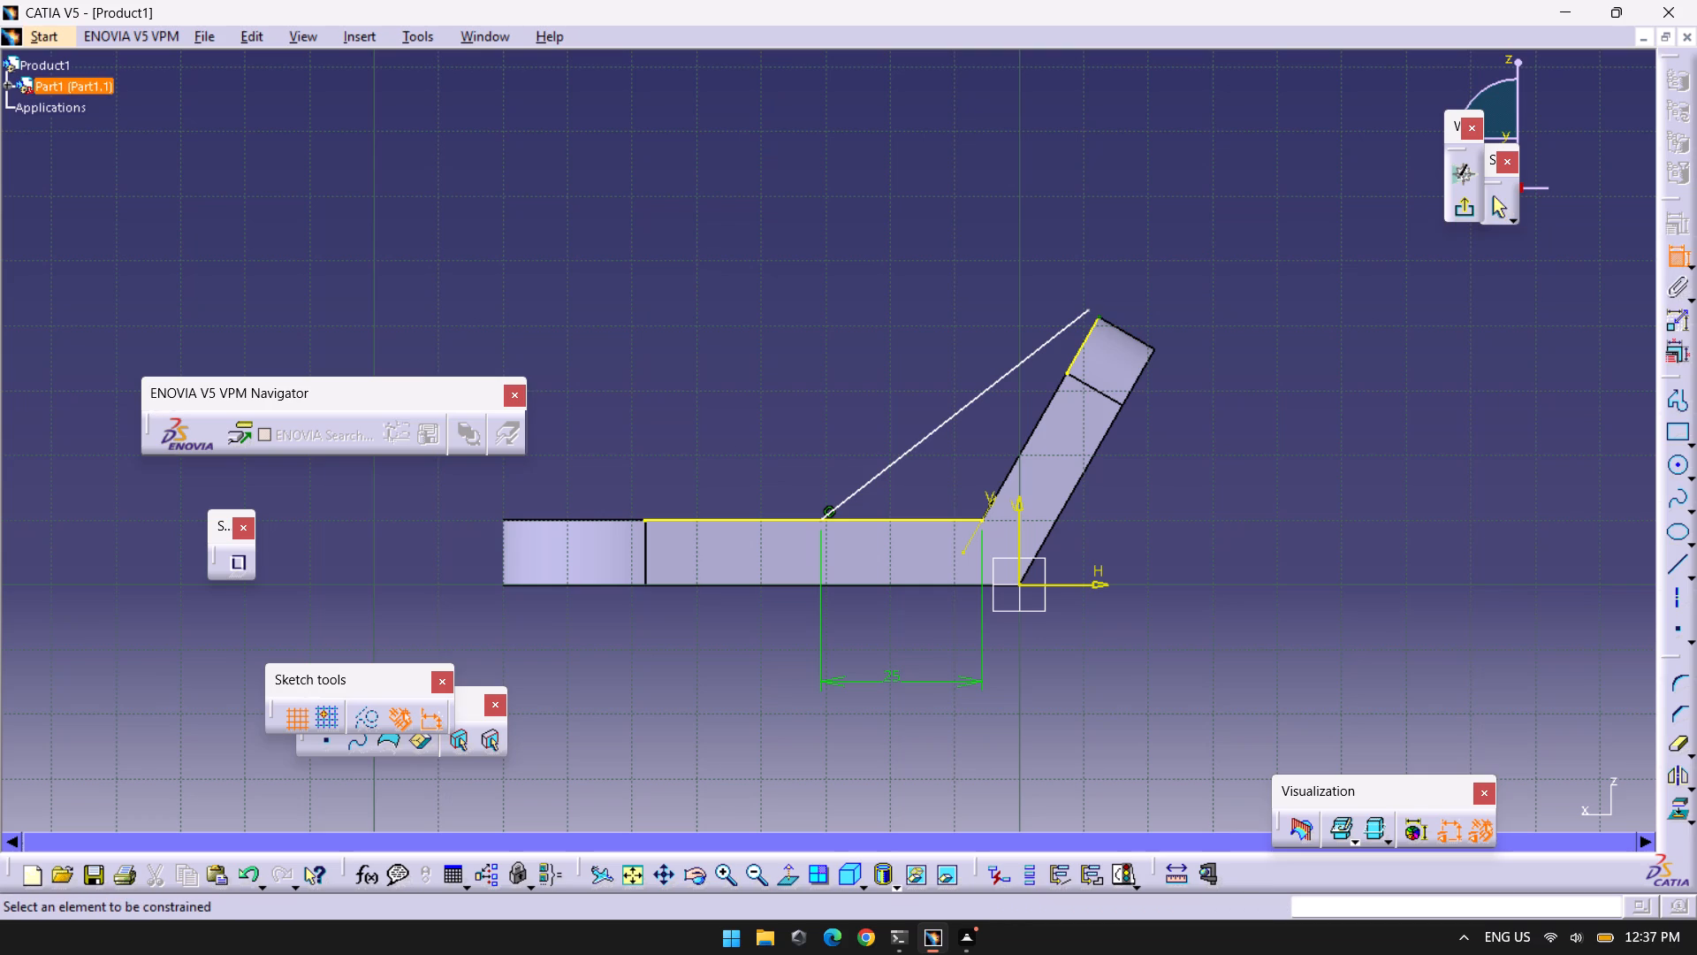
{"action": "left_click", "coordinate": [1090, 309]}
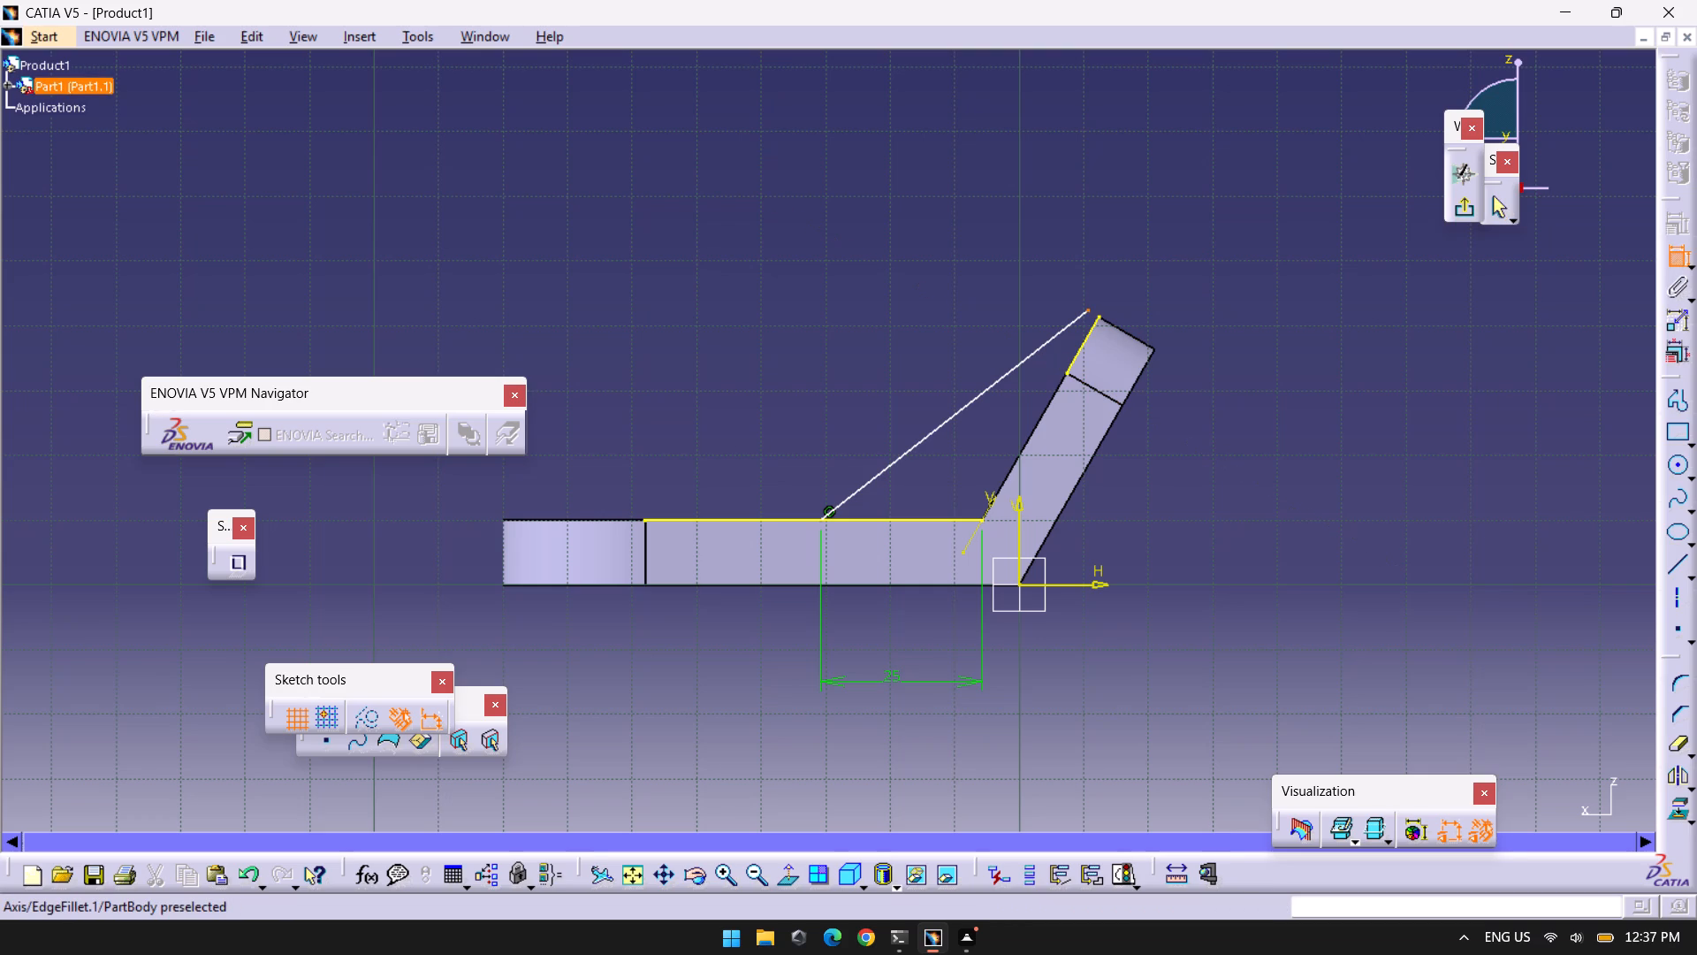
{"action": "left_click", "coordinate": [1100, 312]}
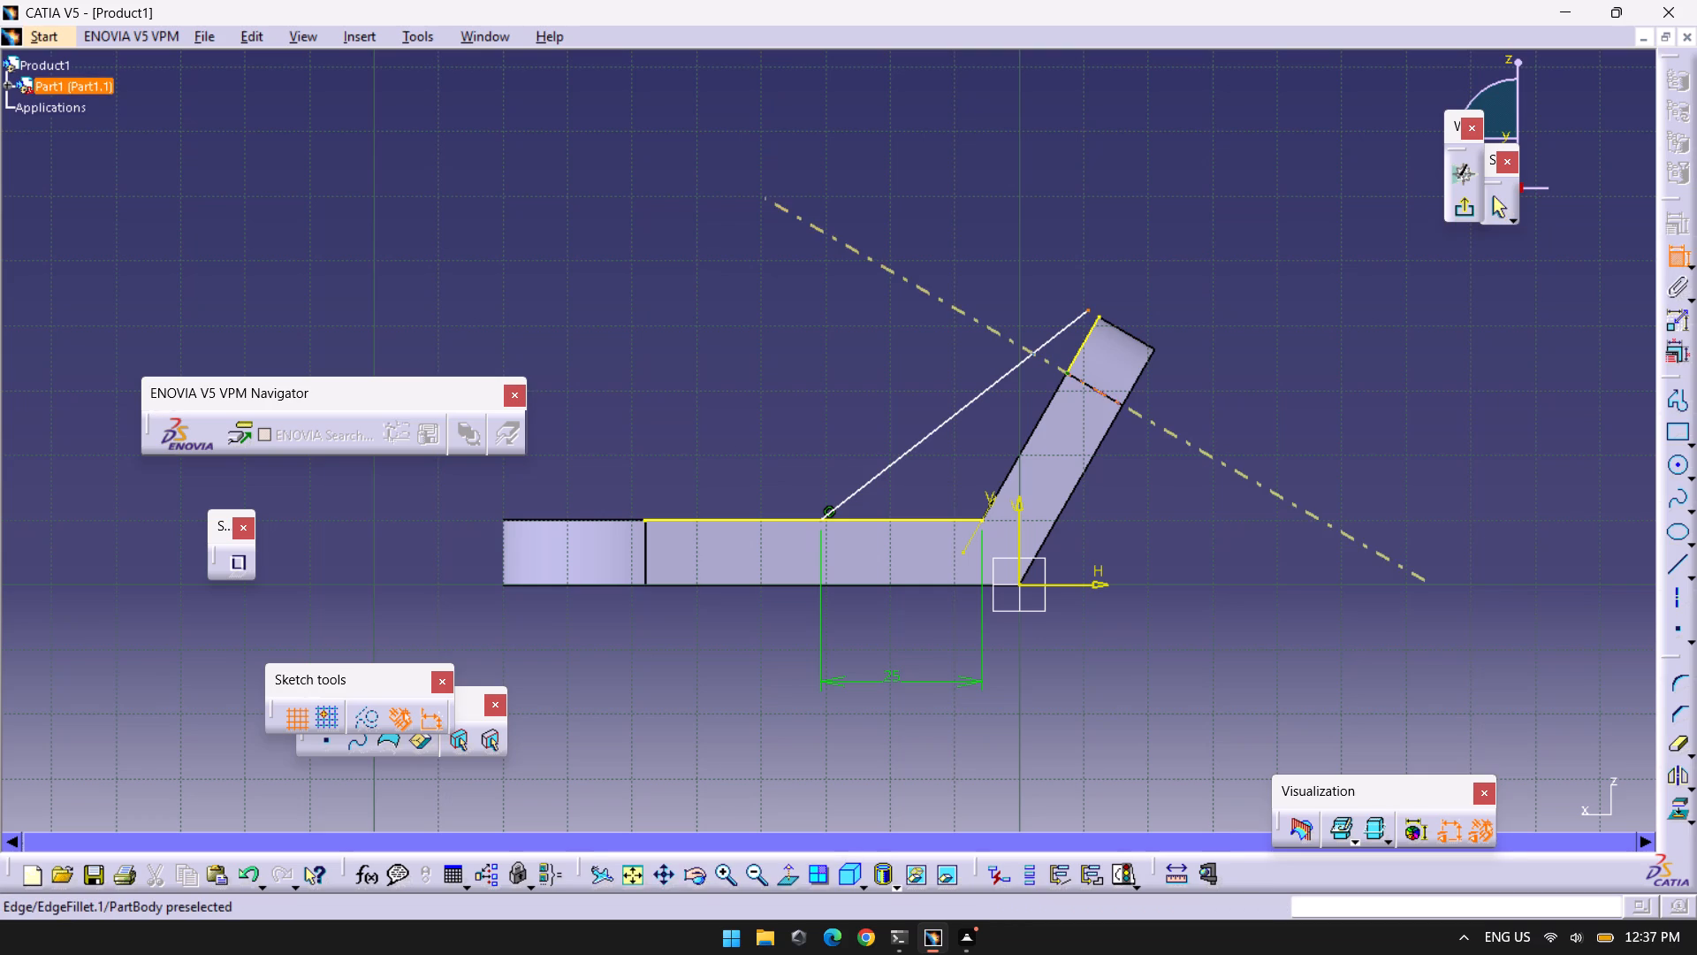
{"action": "left_click", "coordinate": [1101, 315]}
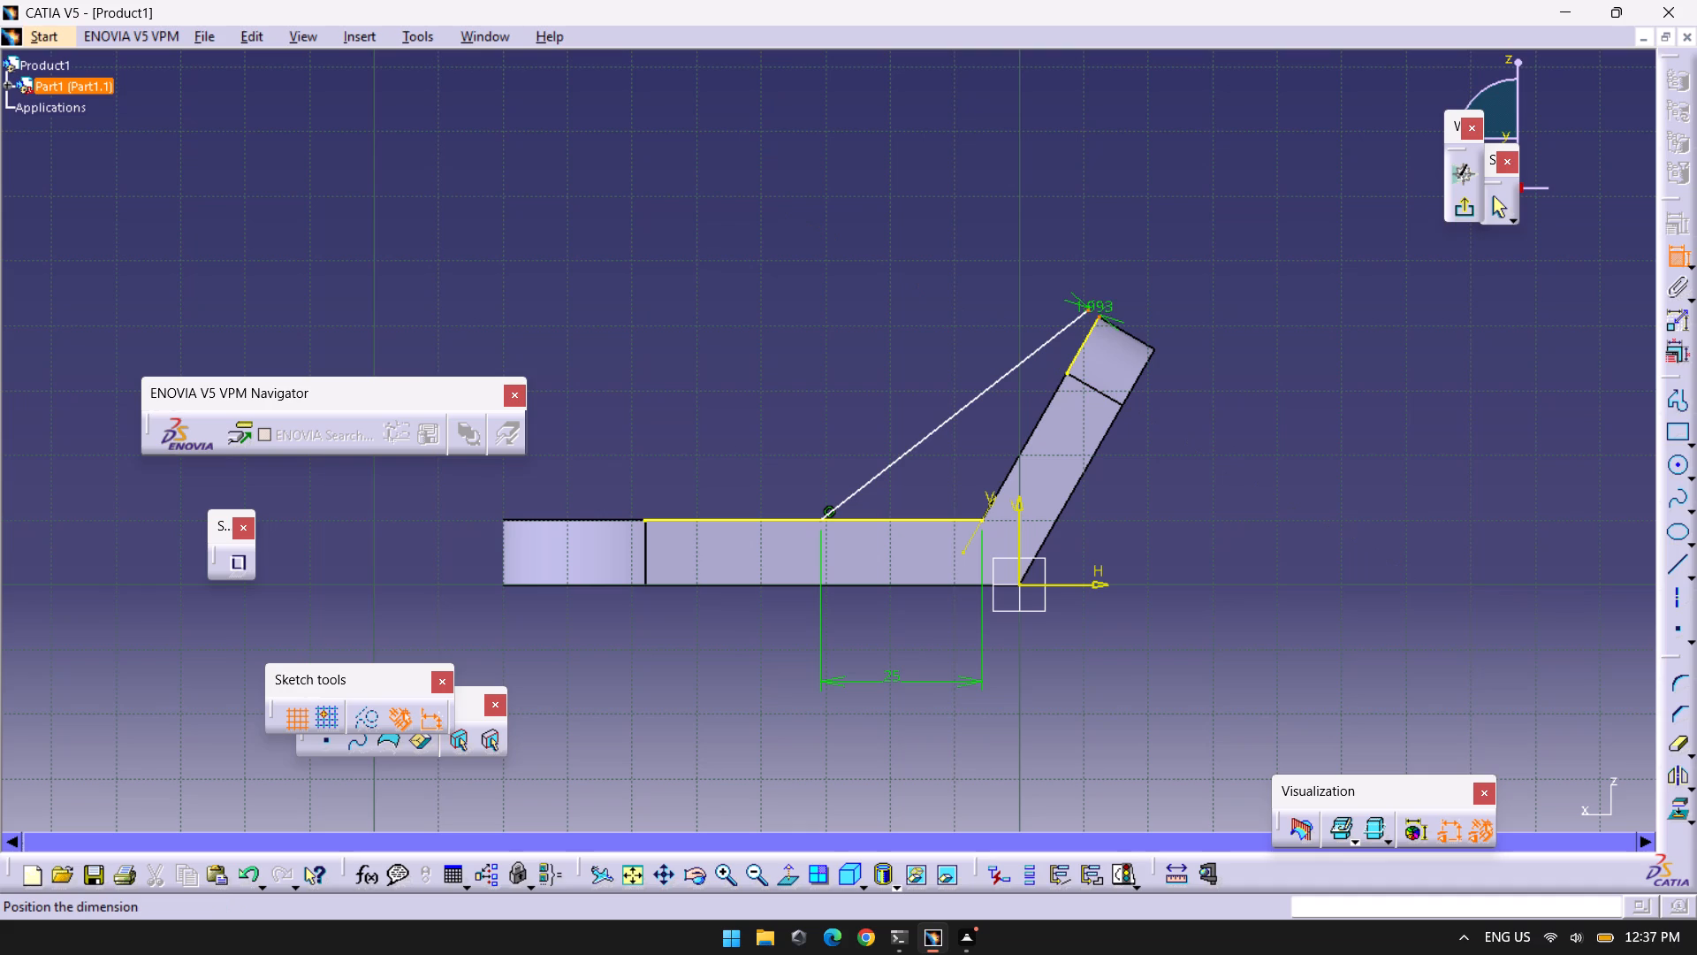
{"action": "double_click", "coordinate": [1138, 279]}
{"action": "double_click", "coordinate": [1138, 279]}
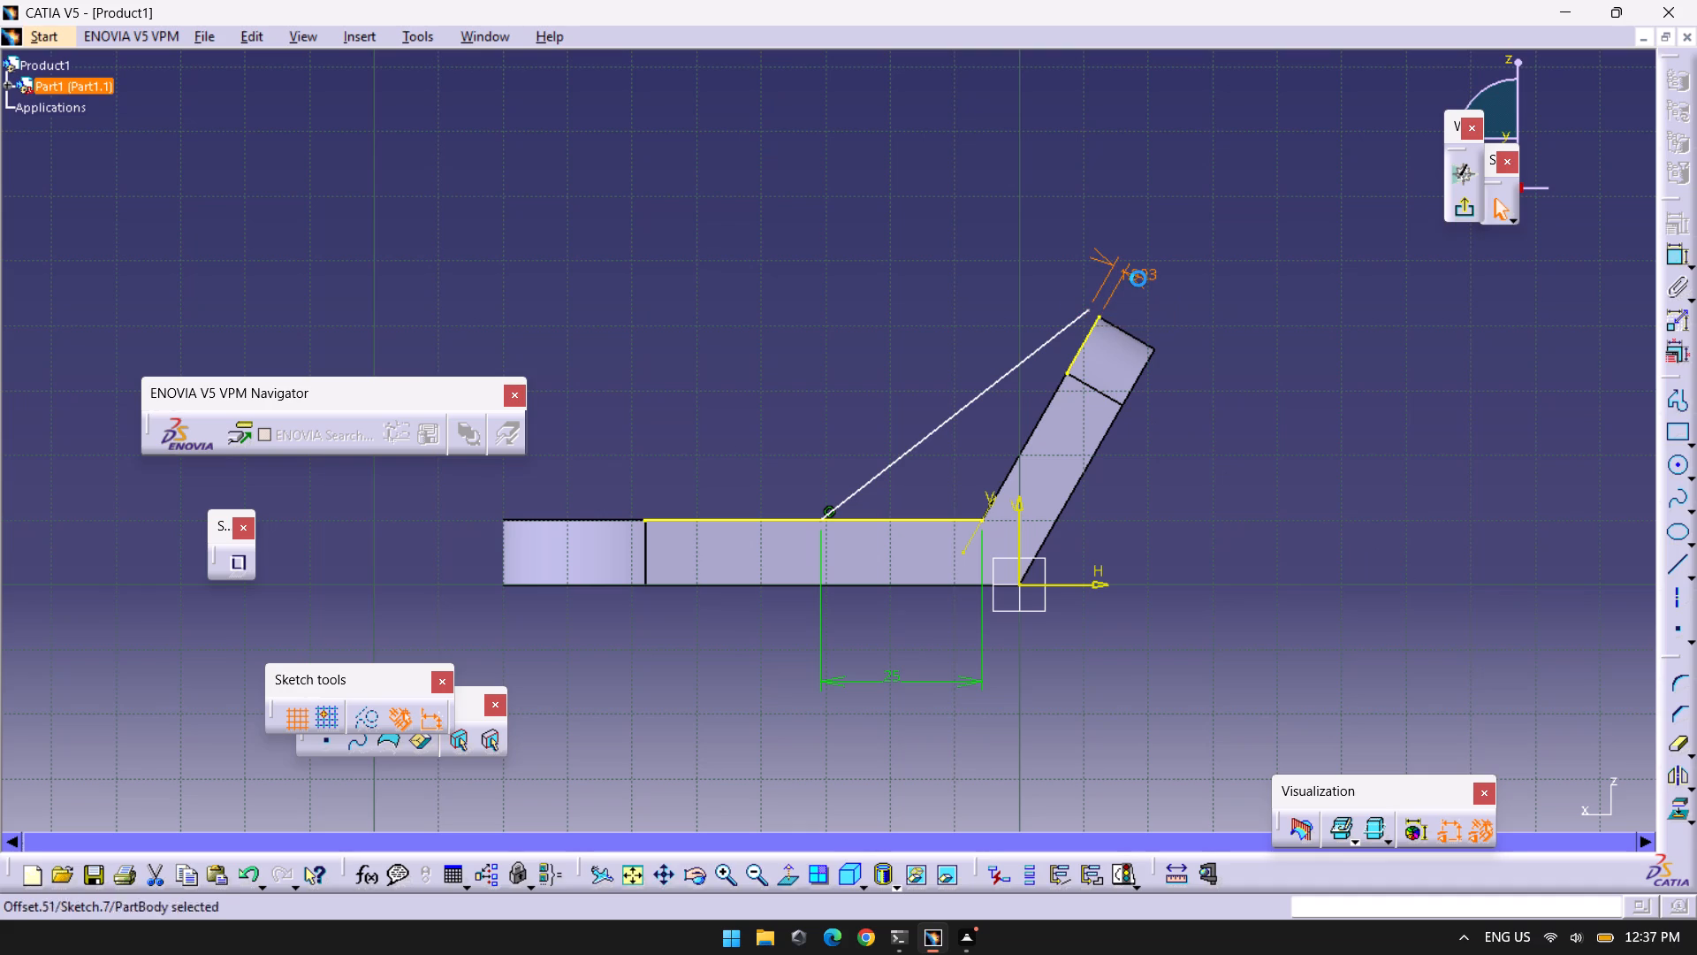
{"action": "key", "text": "0"}
{"action": "key", "text": "Return"}
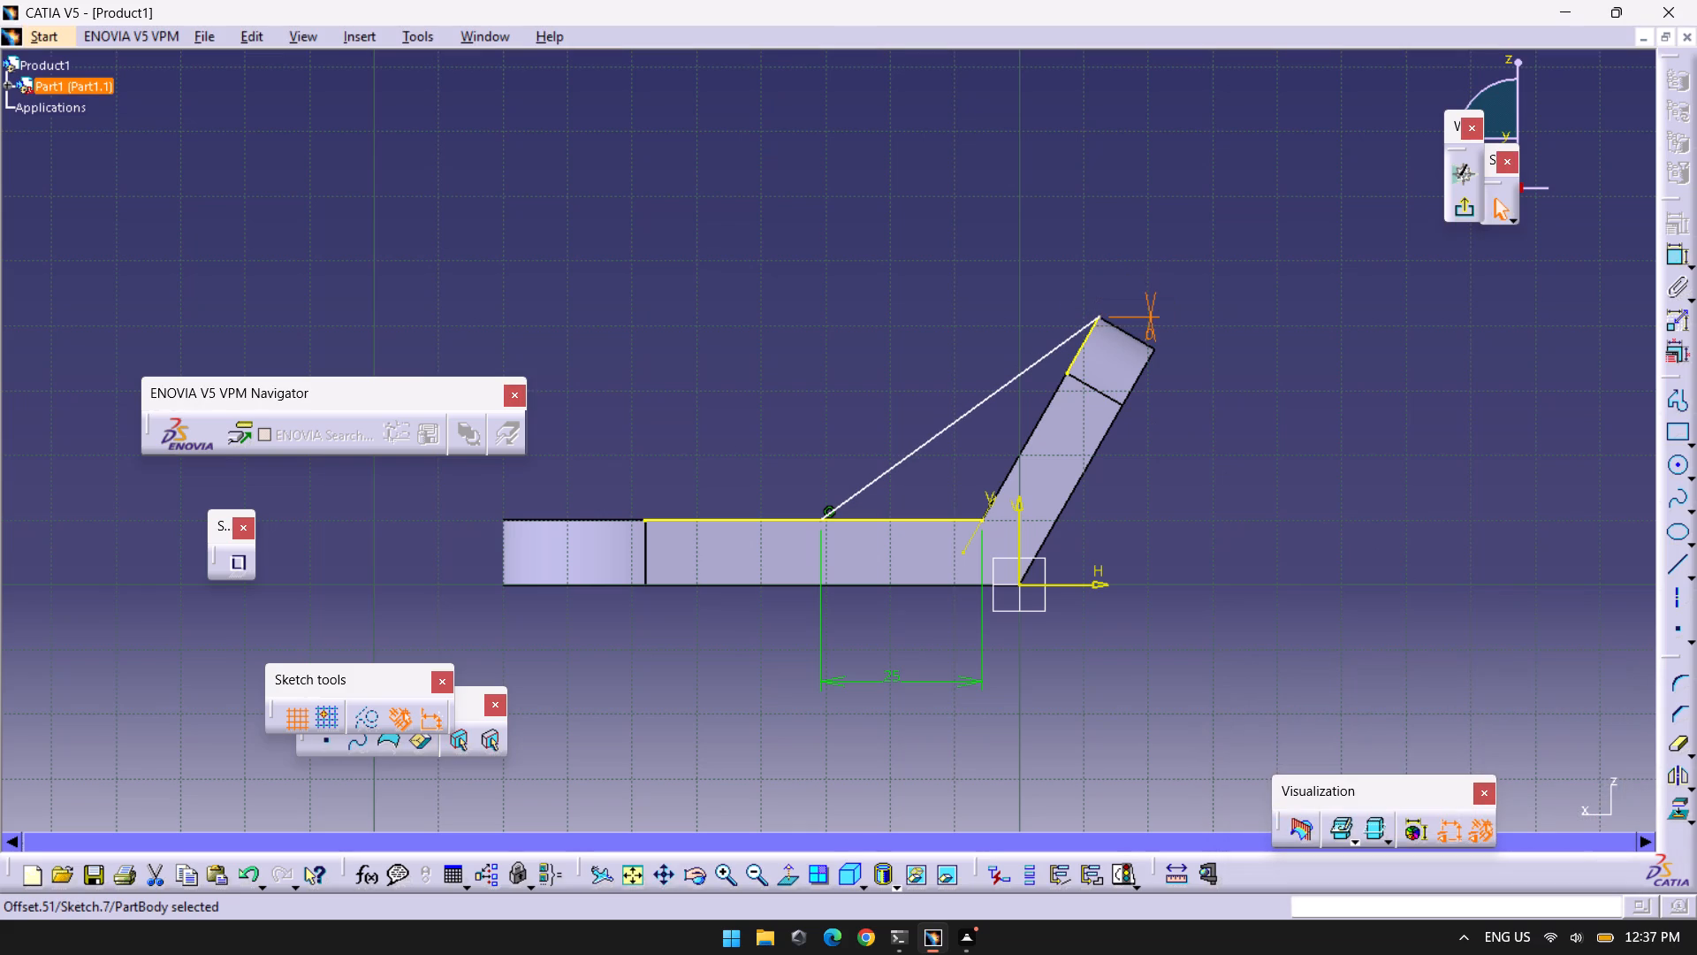
Delete the projected edges on the slanted arm's tip and the base plate's upper edge from the rib sketch.
{"action": "left_click", "coordinate": [1080, 347]}
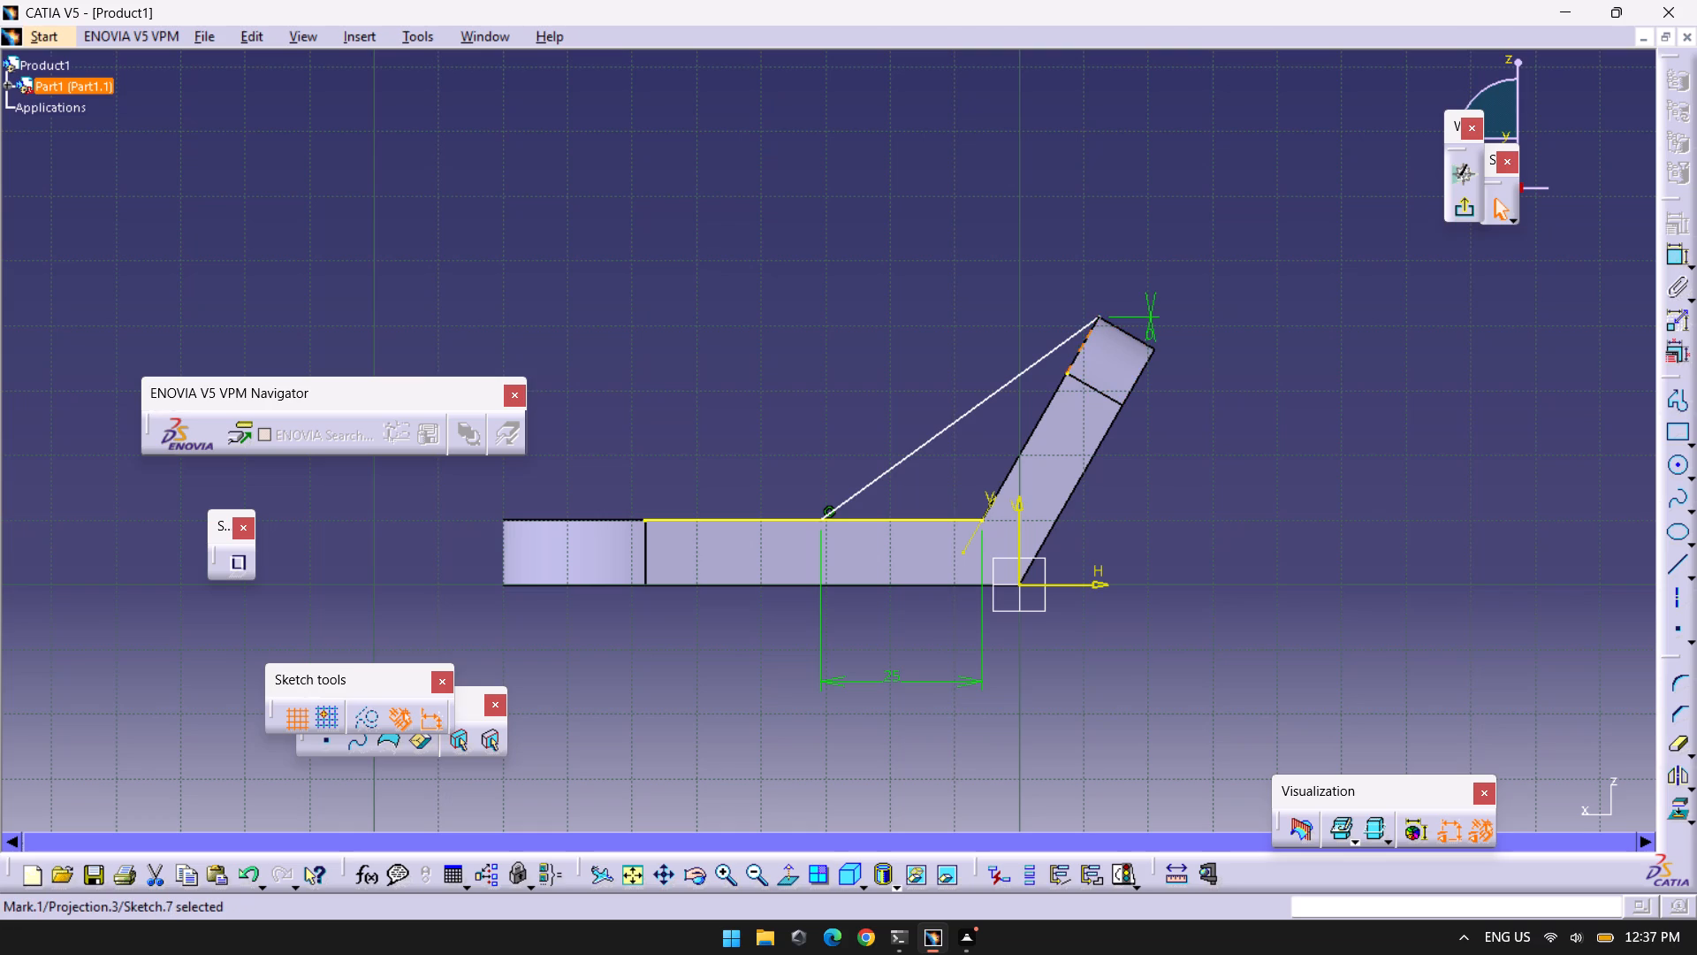
{"action": "left_click", "coordinate": [902, 516], "text": "ctrl"}
{"action": "key", "text": "Delete"}
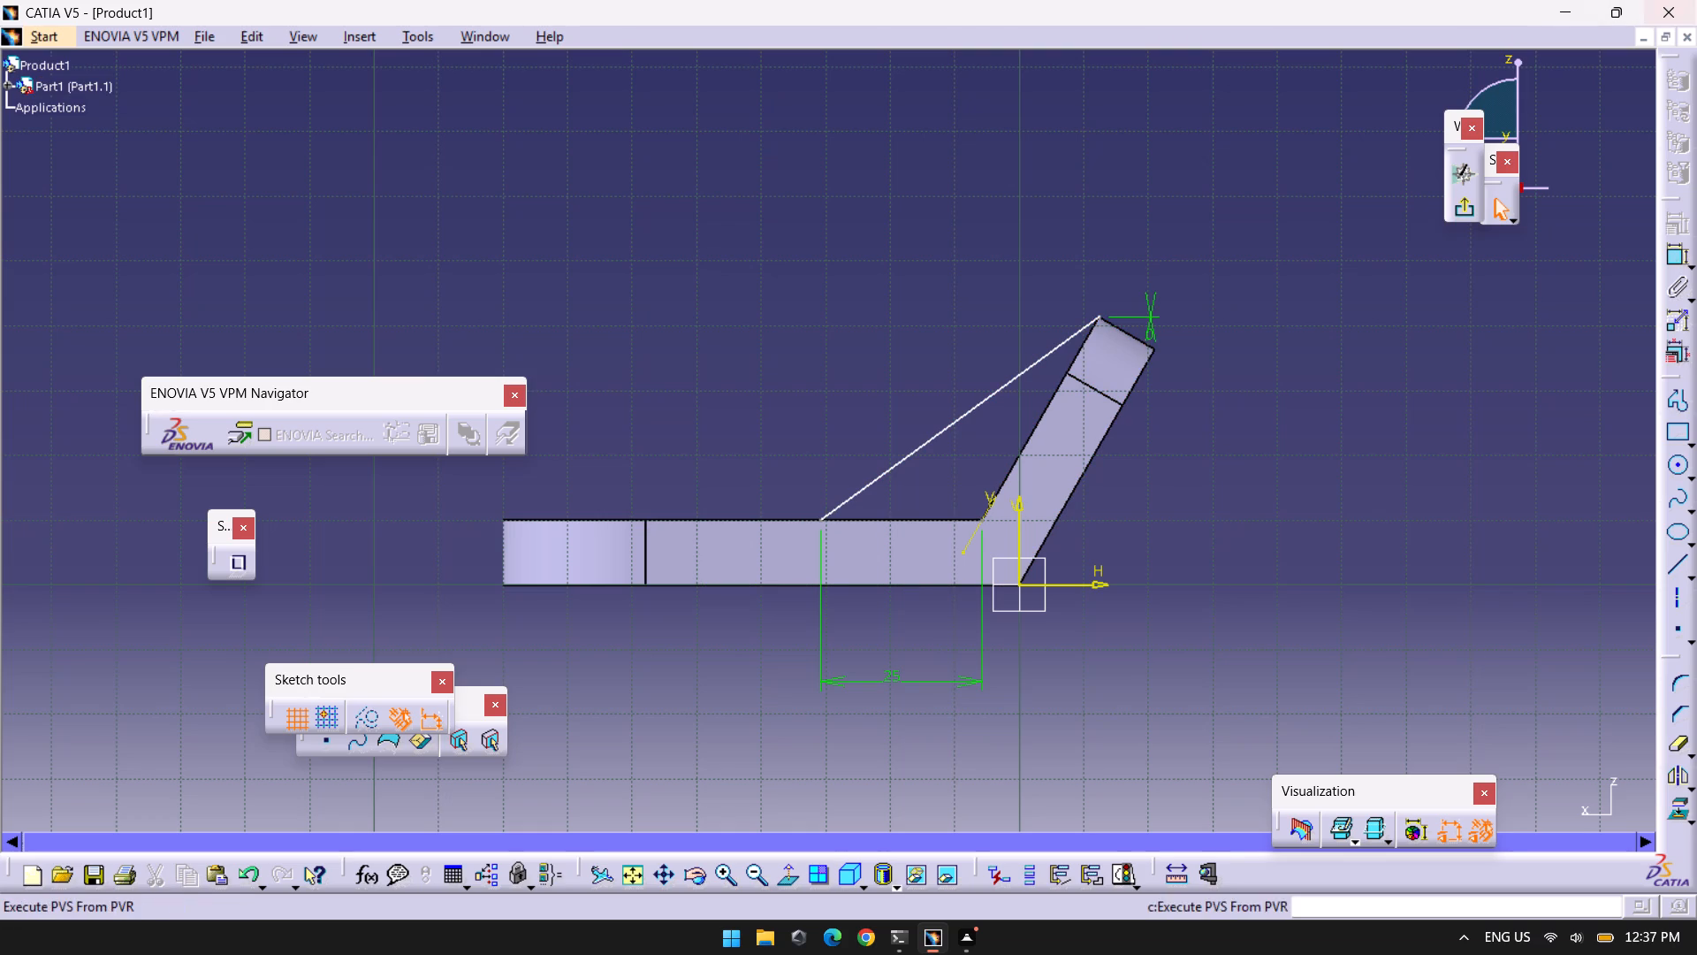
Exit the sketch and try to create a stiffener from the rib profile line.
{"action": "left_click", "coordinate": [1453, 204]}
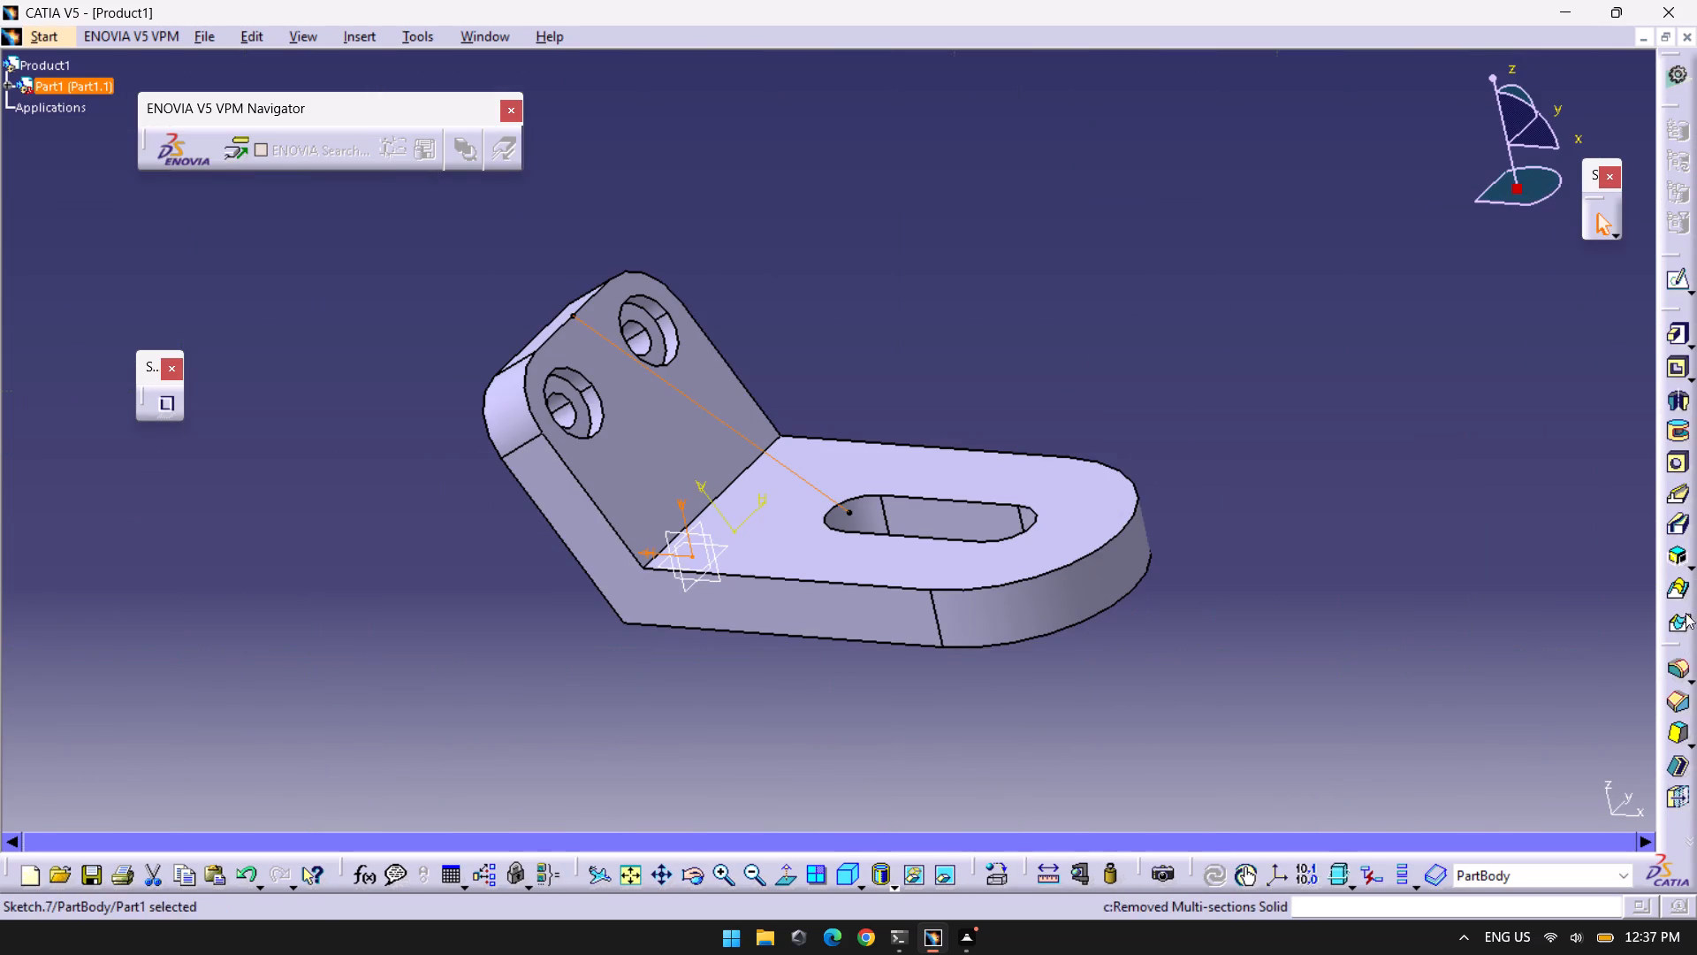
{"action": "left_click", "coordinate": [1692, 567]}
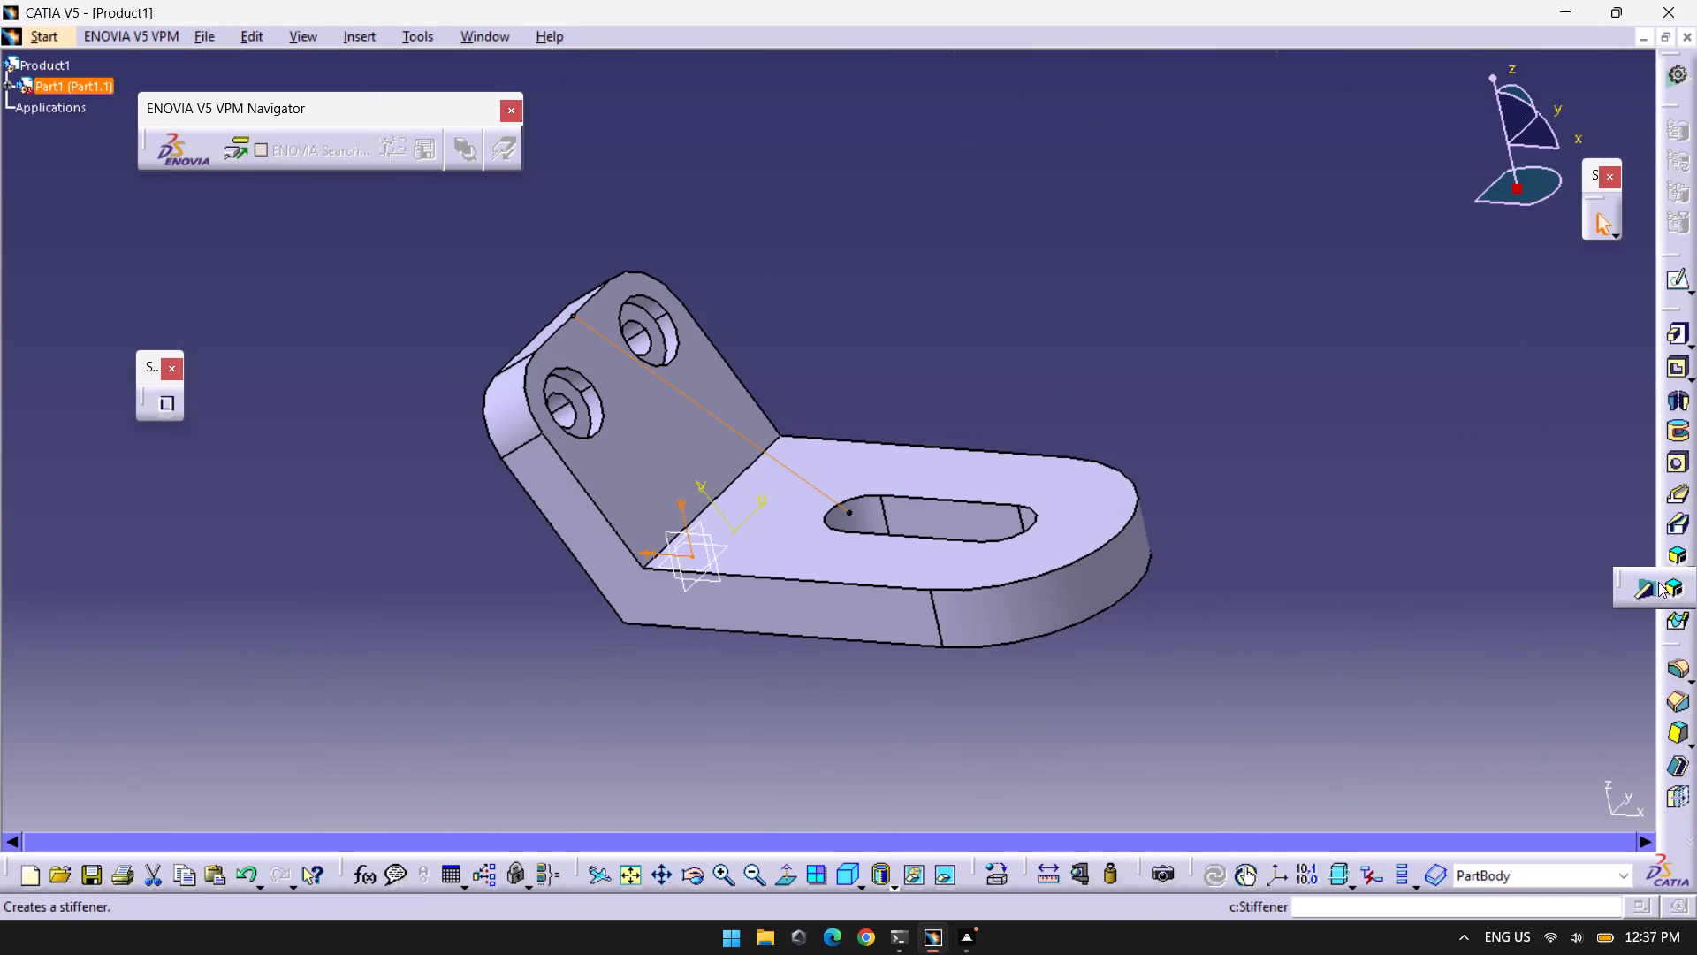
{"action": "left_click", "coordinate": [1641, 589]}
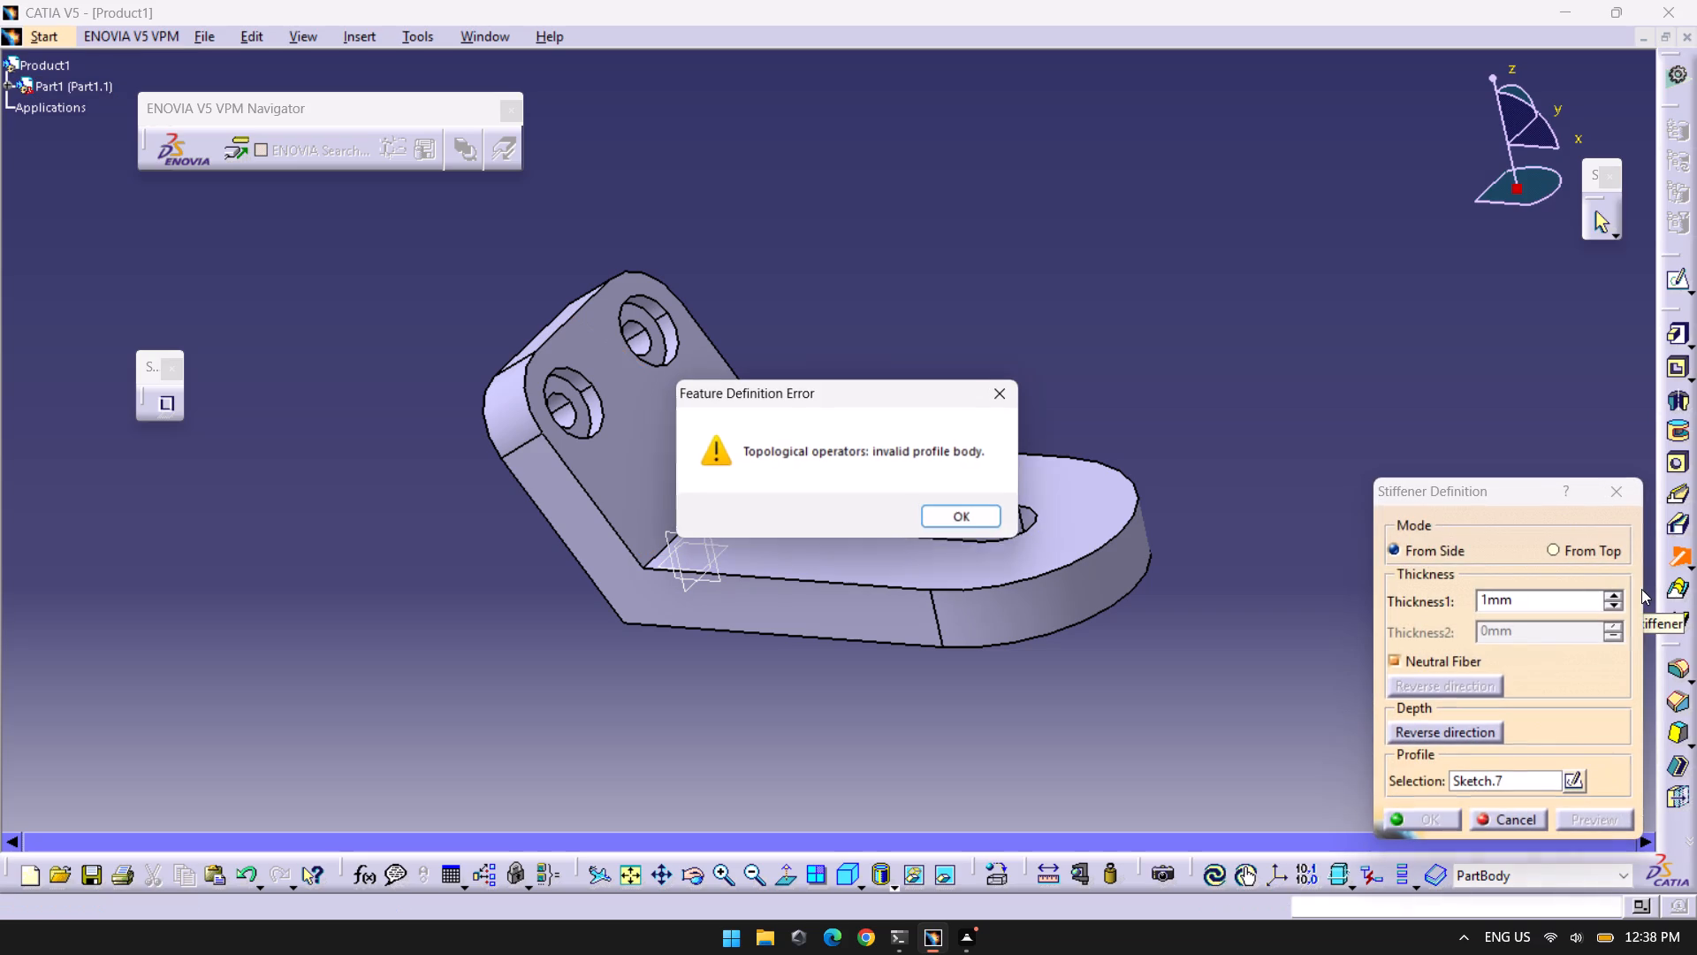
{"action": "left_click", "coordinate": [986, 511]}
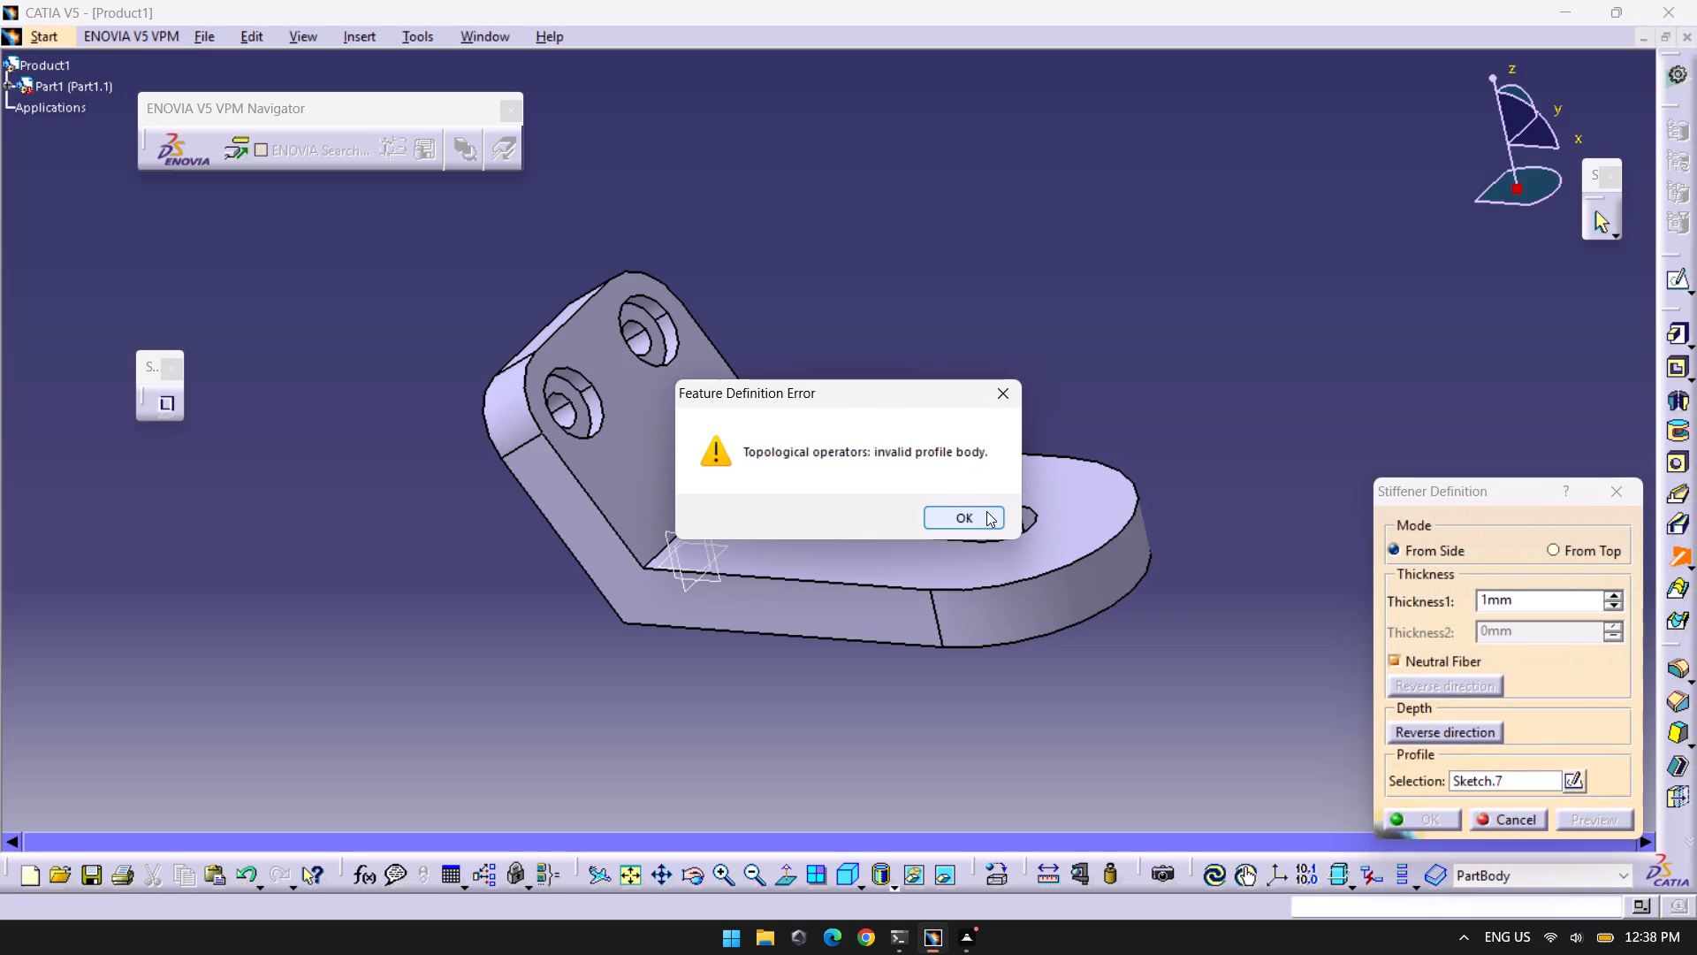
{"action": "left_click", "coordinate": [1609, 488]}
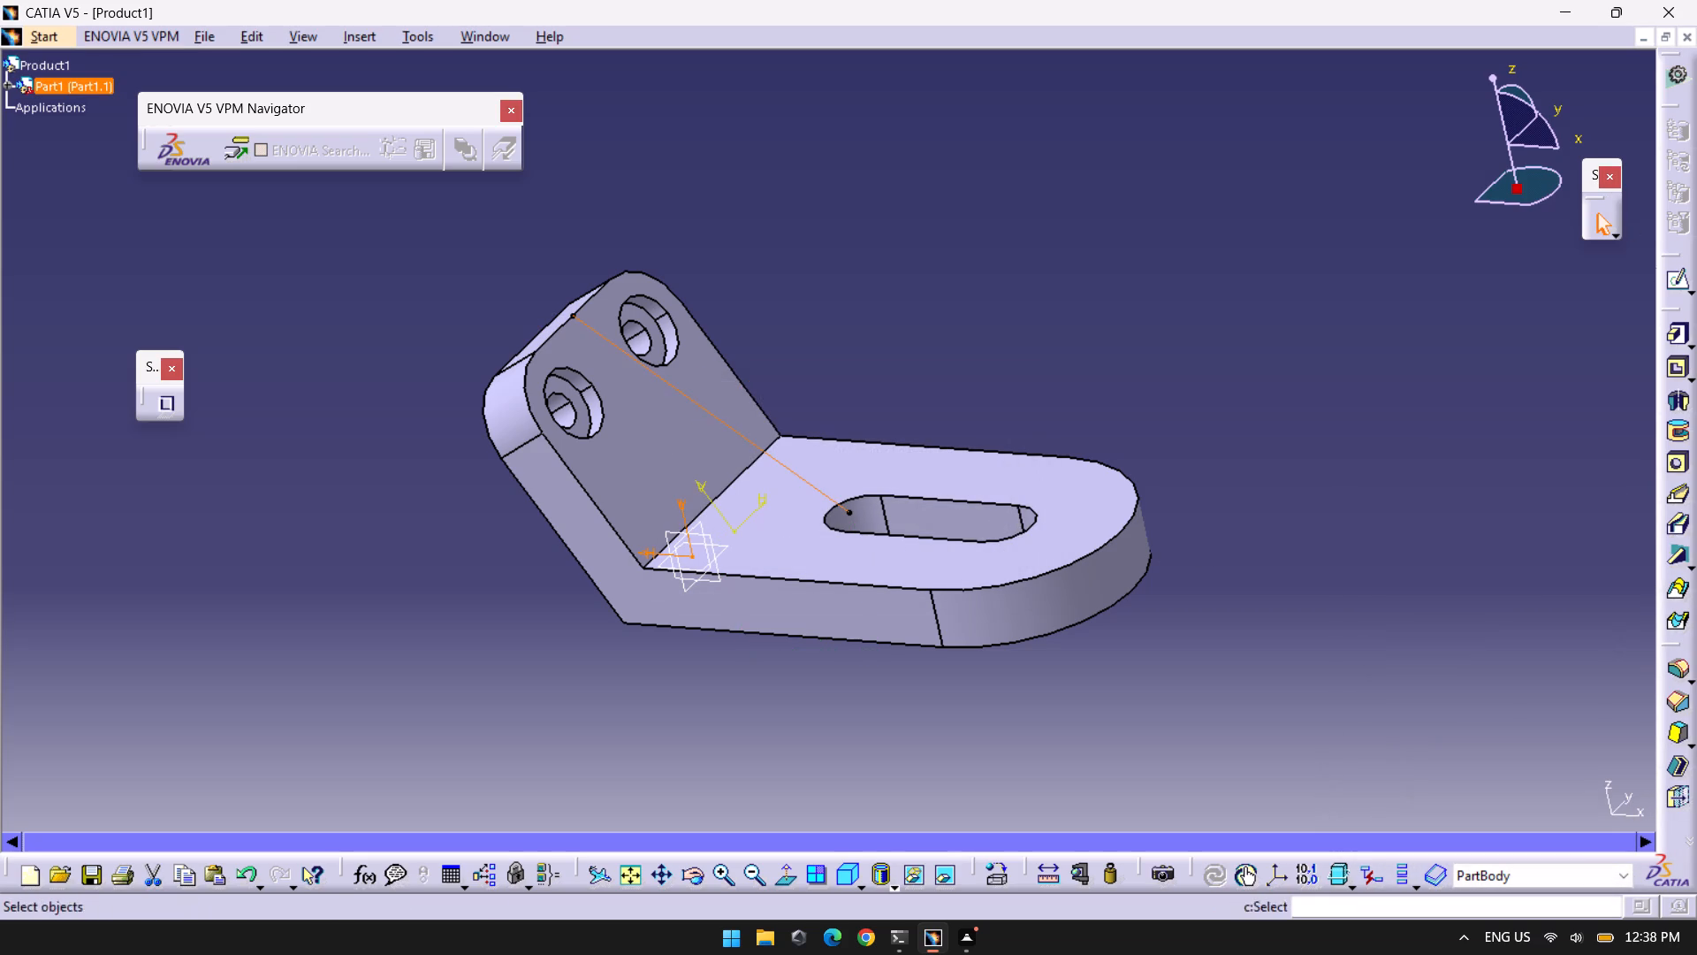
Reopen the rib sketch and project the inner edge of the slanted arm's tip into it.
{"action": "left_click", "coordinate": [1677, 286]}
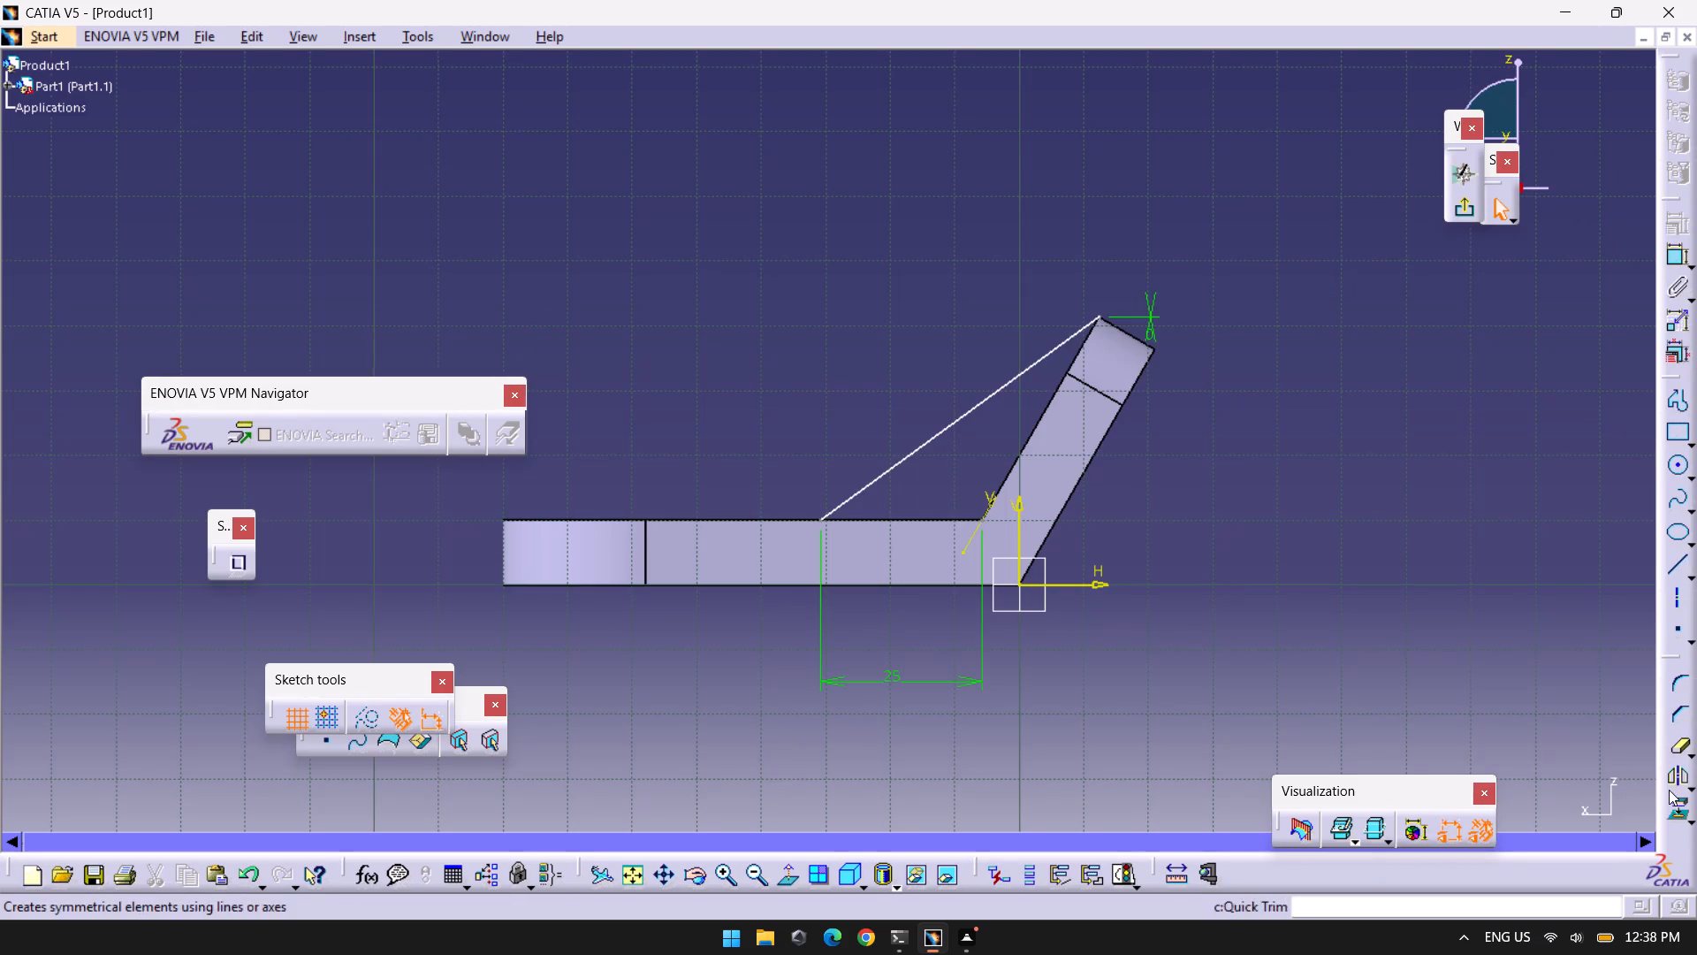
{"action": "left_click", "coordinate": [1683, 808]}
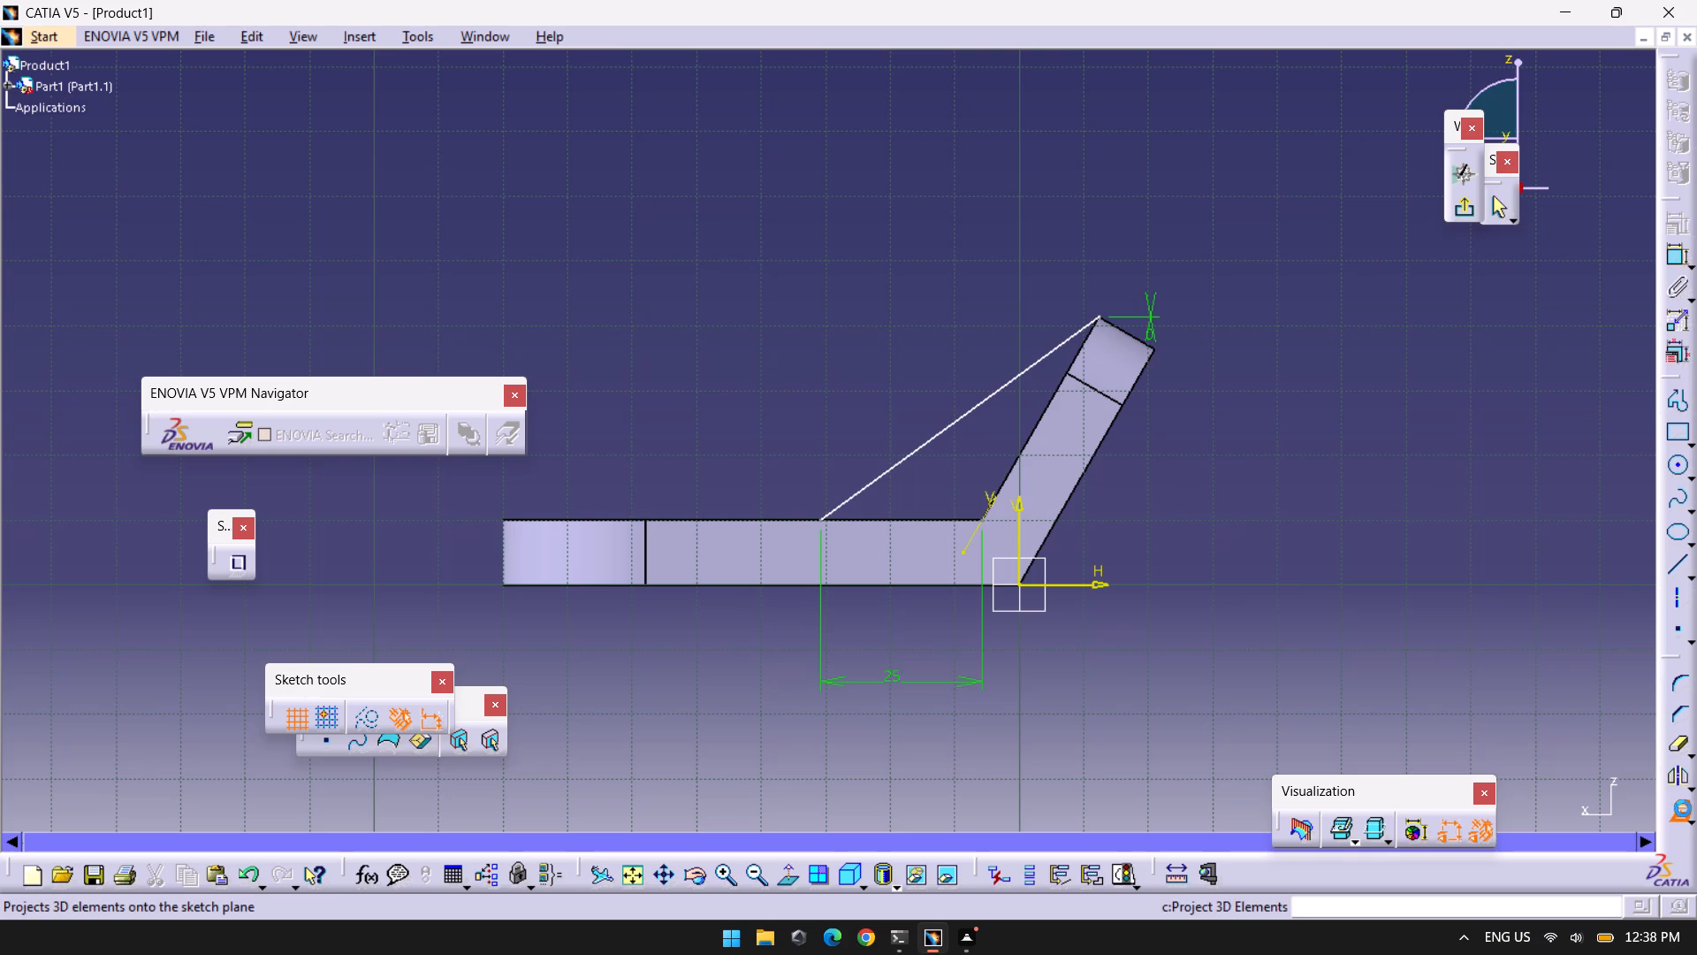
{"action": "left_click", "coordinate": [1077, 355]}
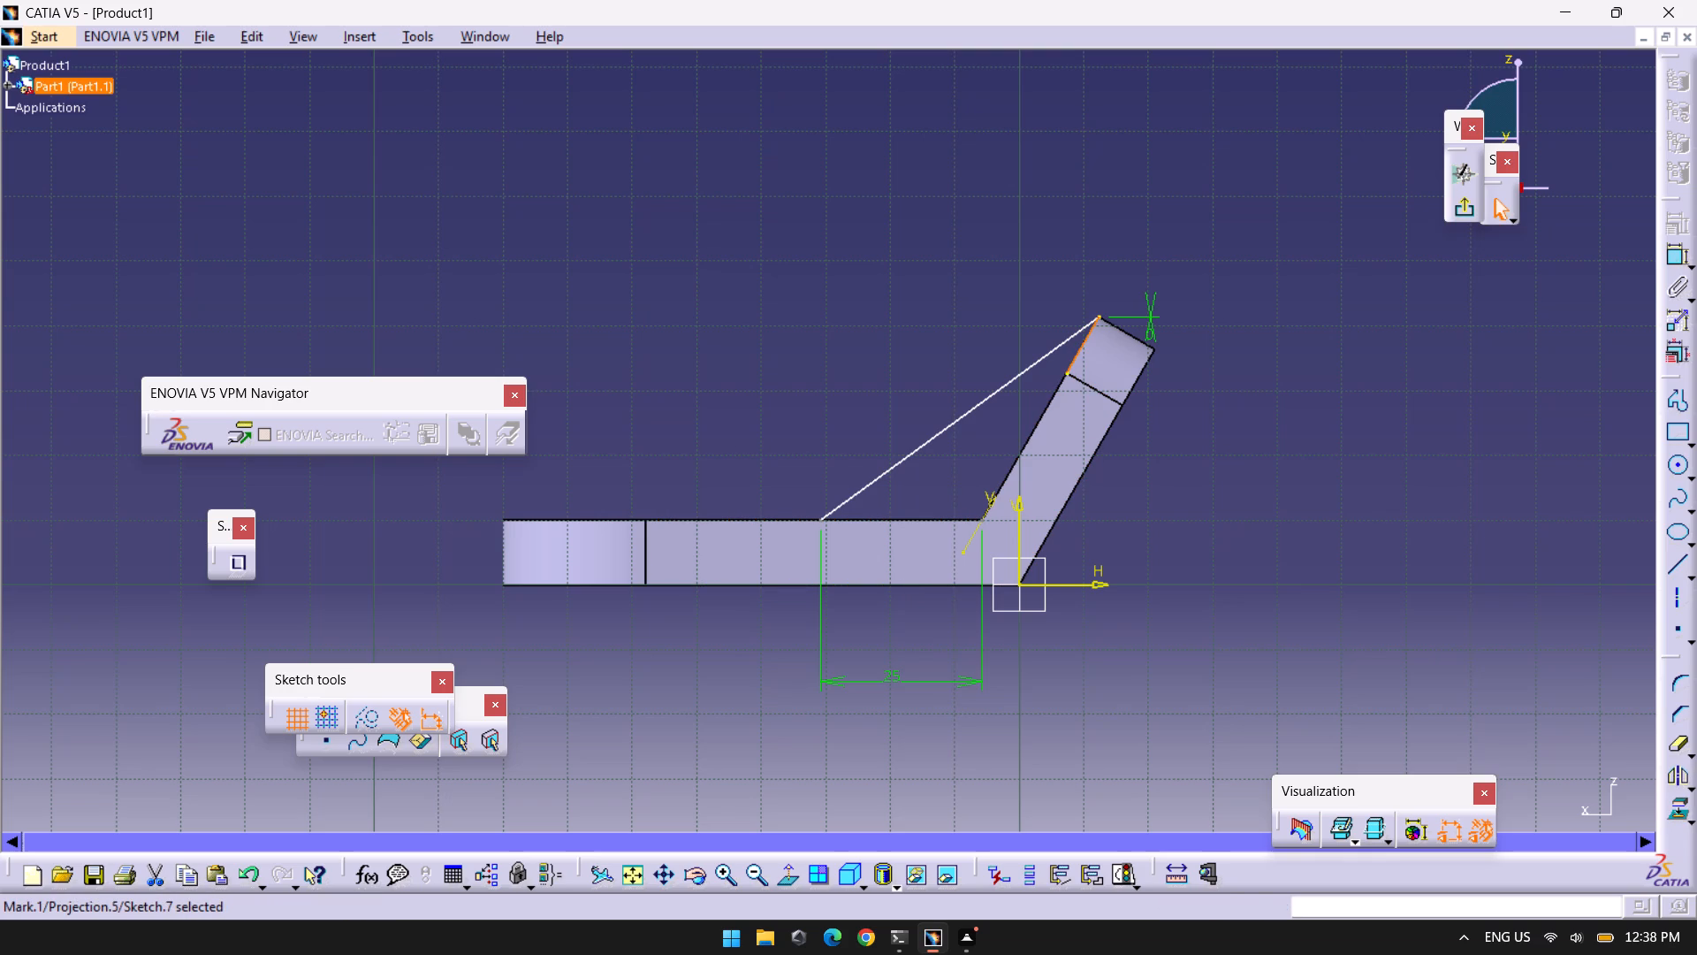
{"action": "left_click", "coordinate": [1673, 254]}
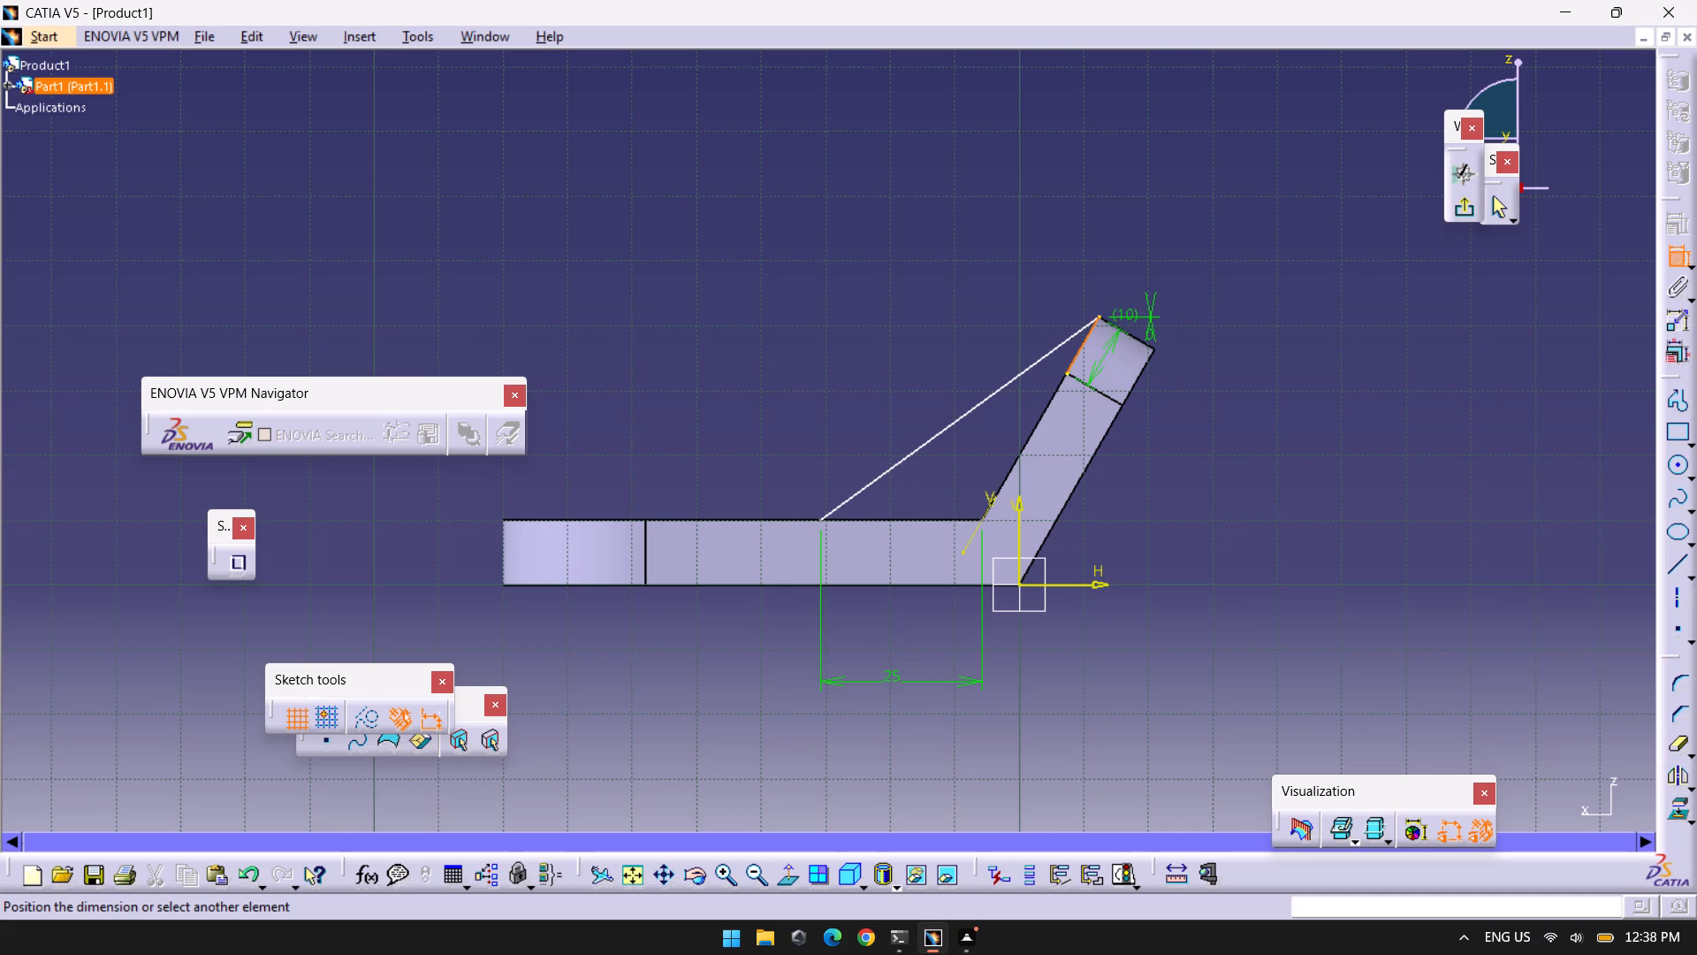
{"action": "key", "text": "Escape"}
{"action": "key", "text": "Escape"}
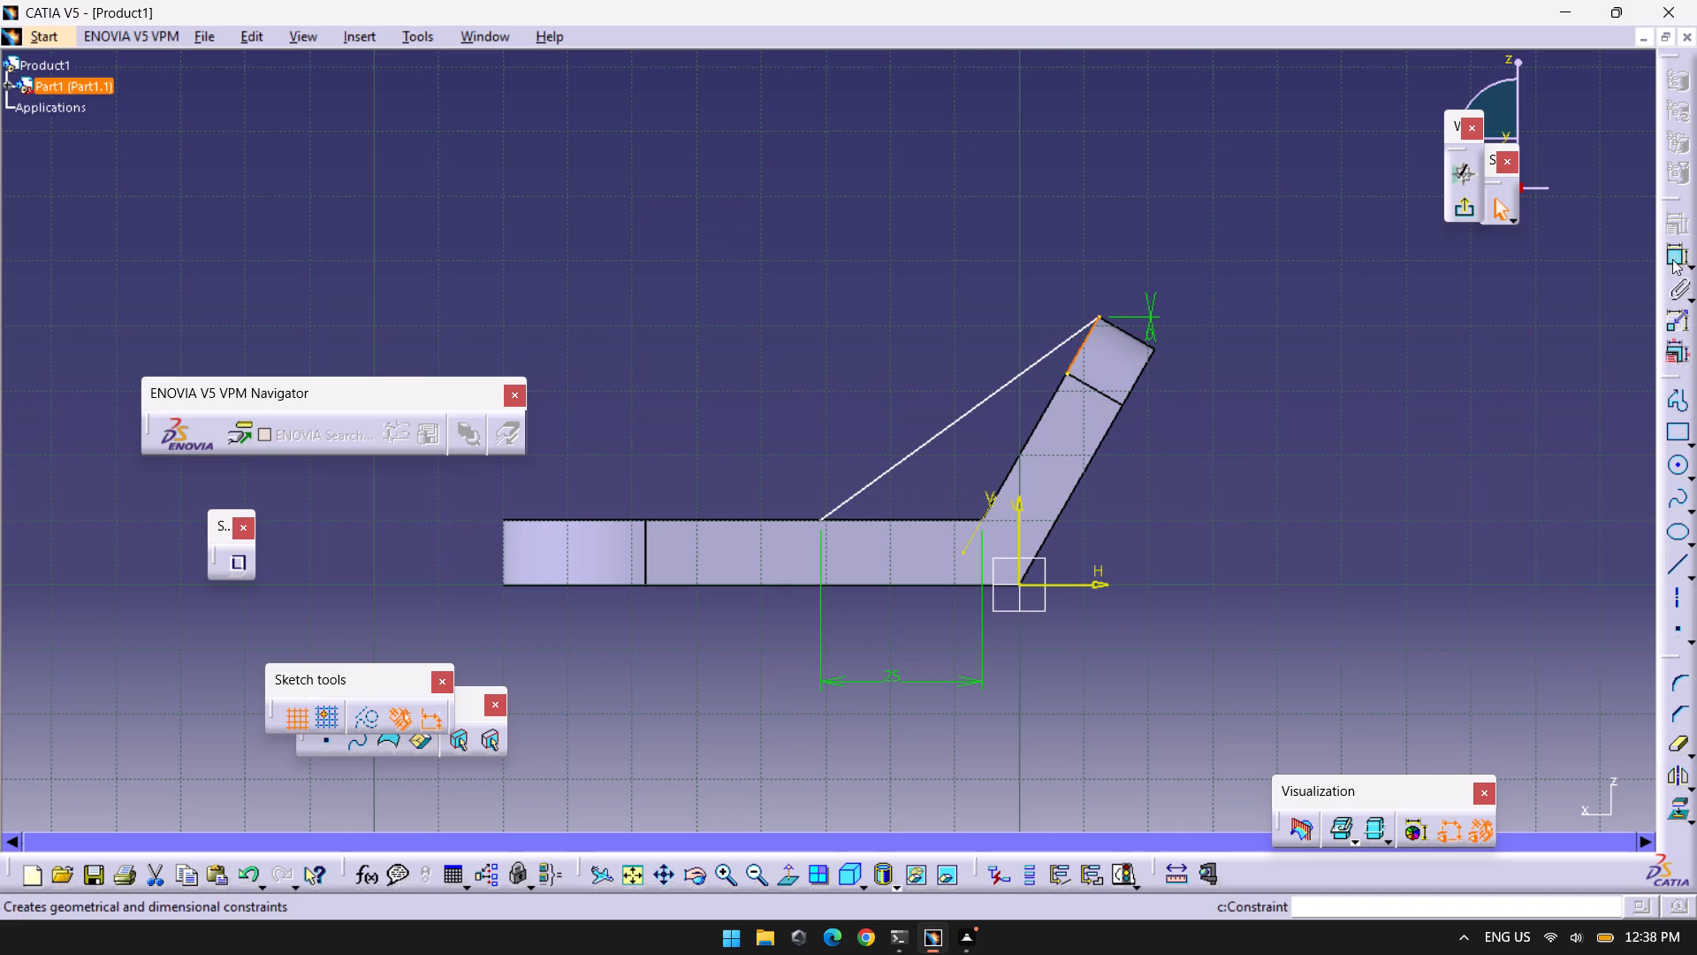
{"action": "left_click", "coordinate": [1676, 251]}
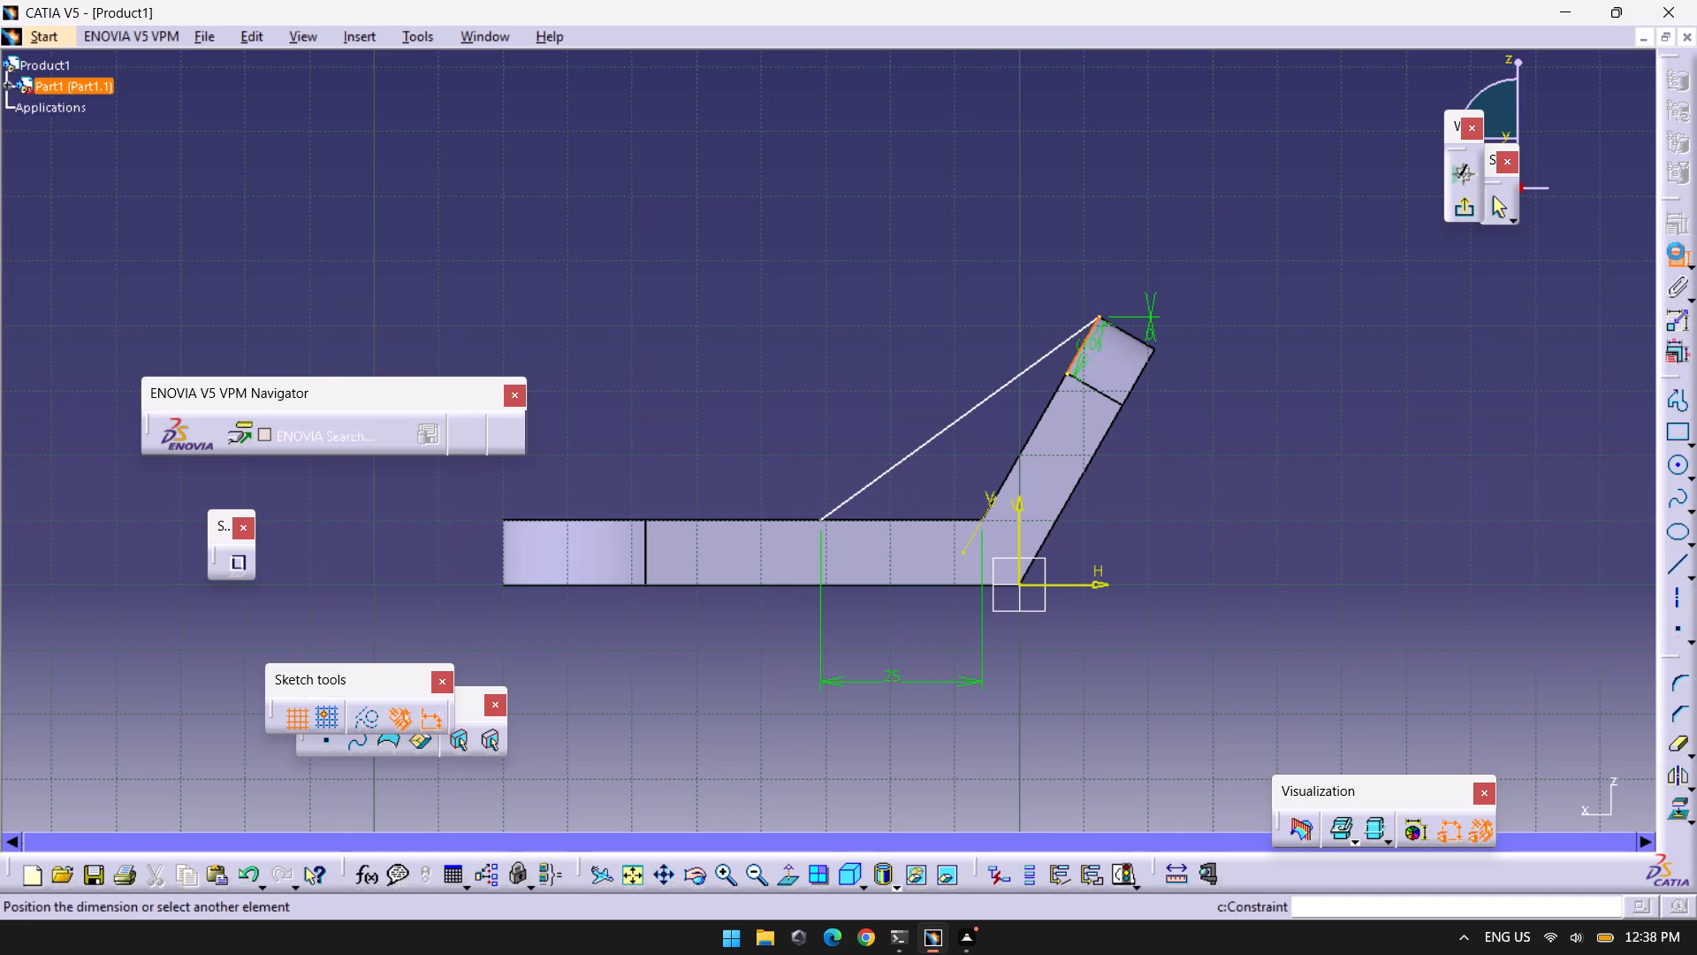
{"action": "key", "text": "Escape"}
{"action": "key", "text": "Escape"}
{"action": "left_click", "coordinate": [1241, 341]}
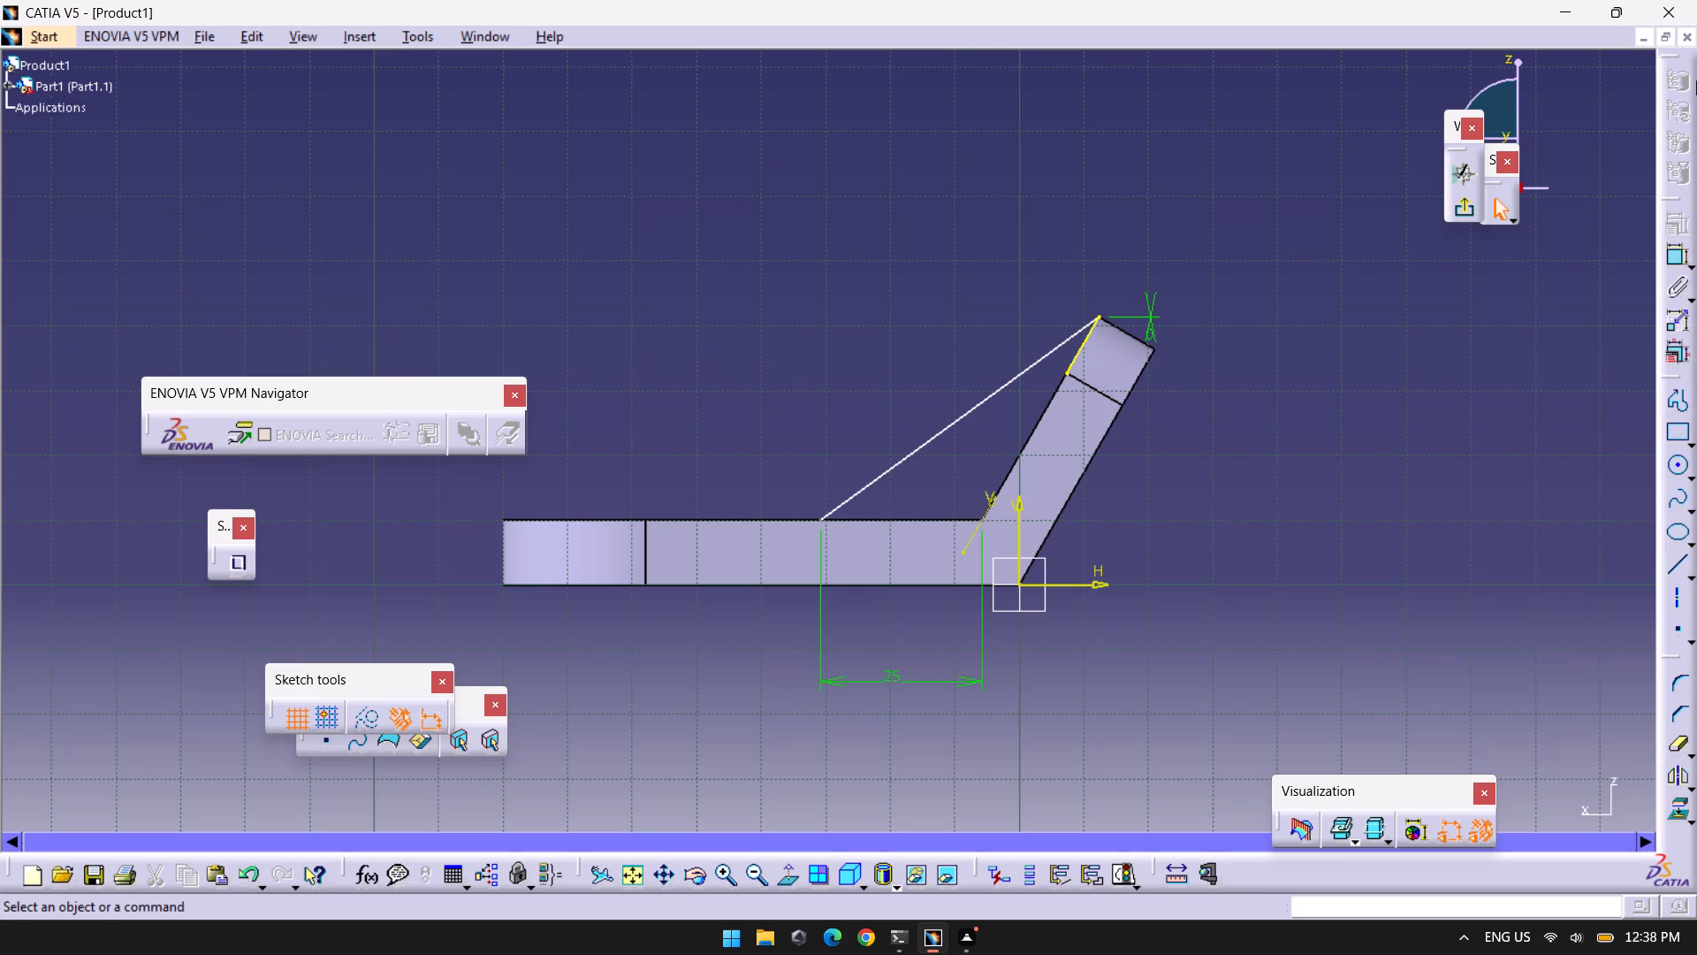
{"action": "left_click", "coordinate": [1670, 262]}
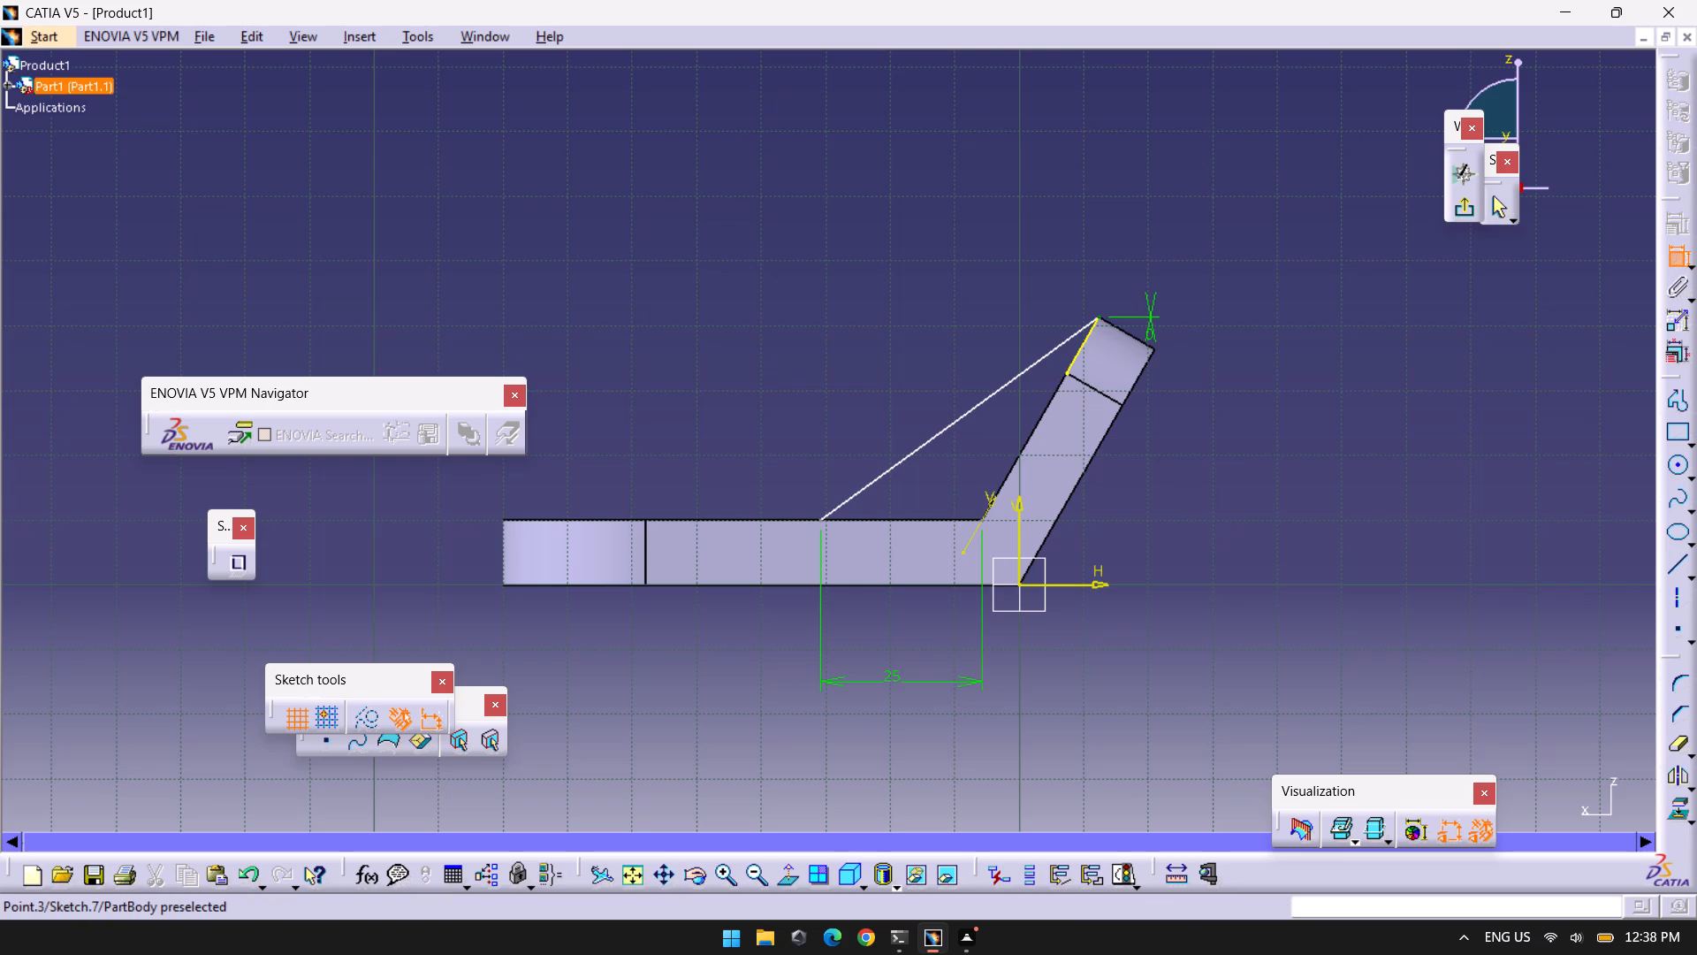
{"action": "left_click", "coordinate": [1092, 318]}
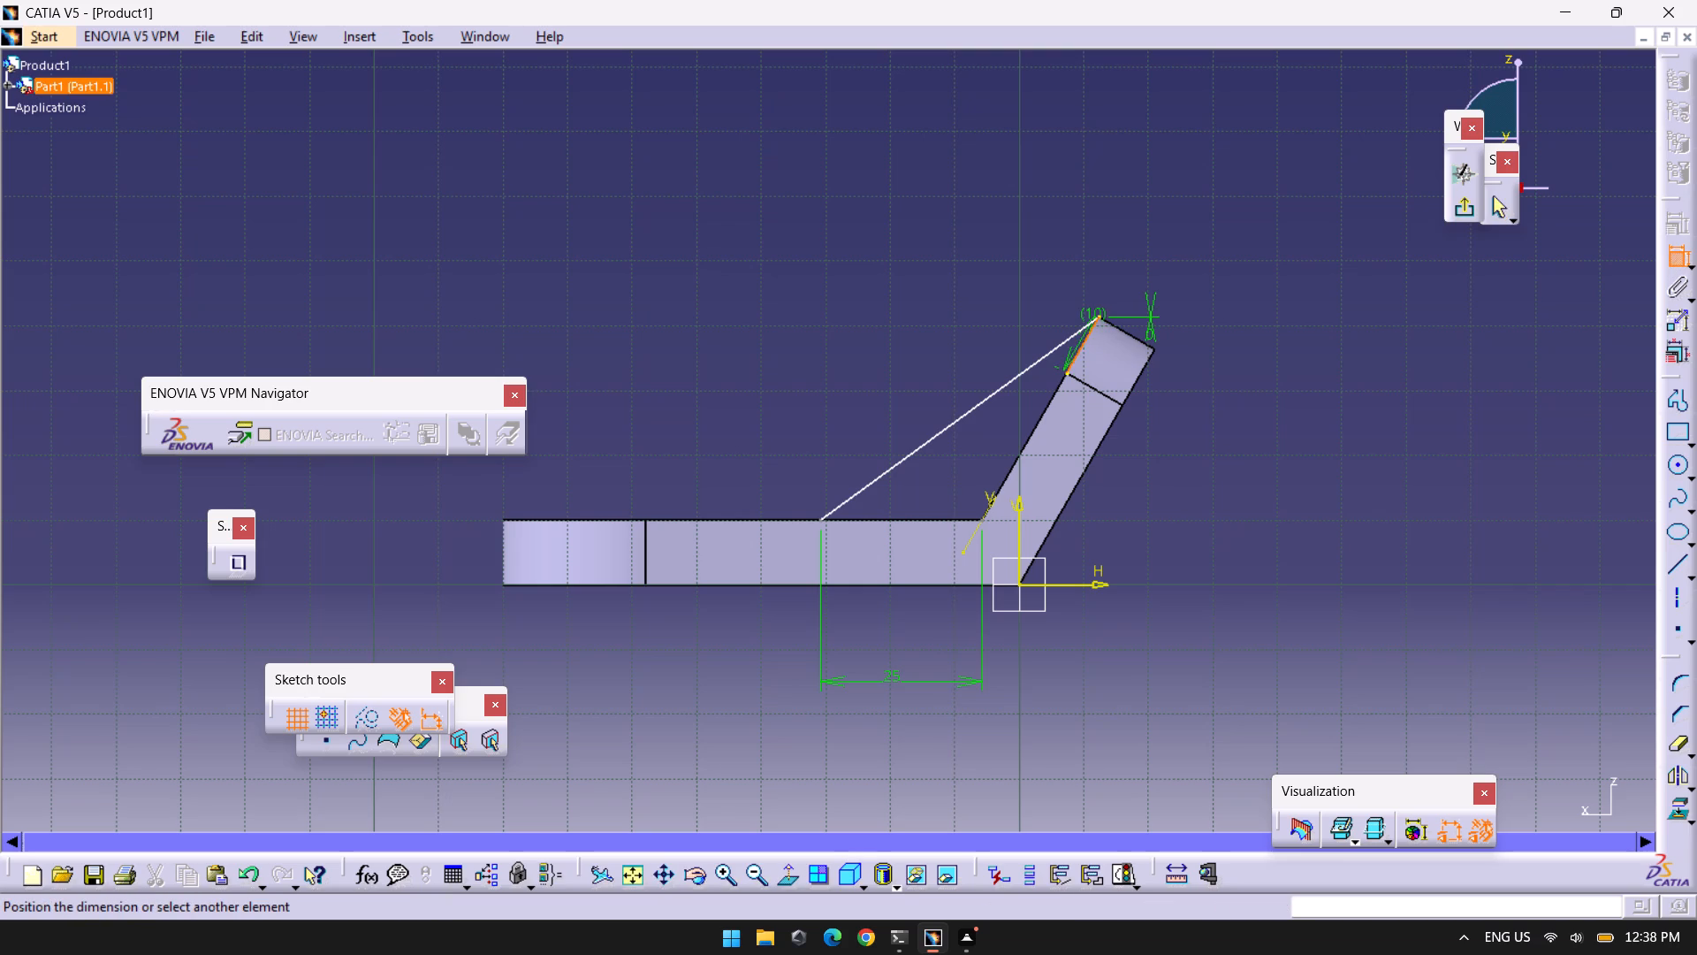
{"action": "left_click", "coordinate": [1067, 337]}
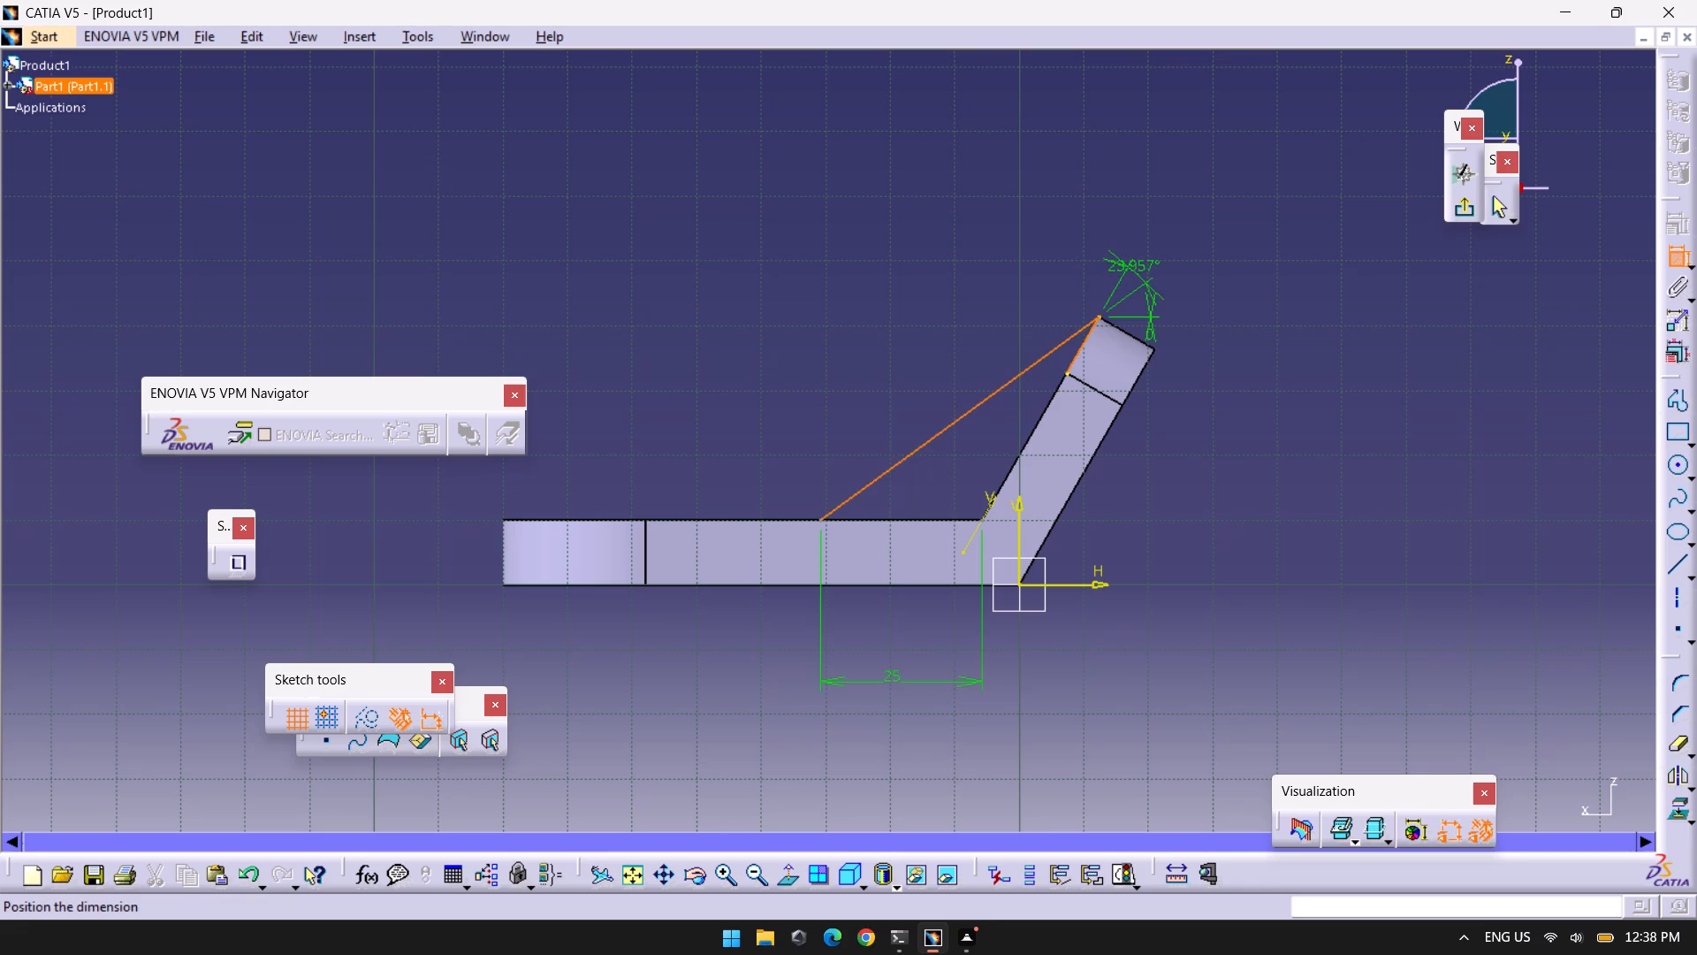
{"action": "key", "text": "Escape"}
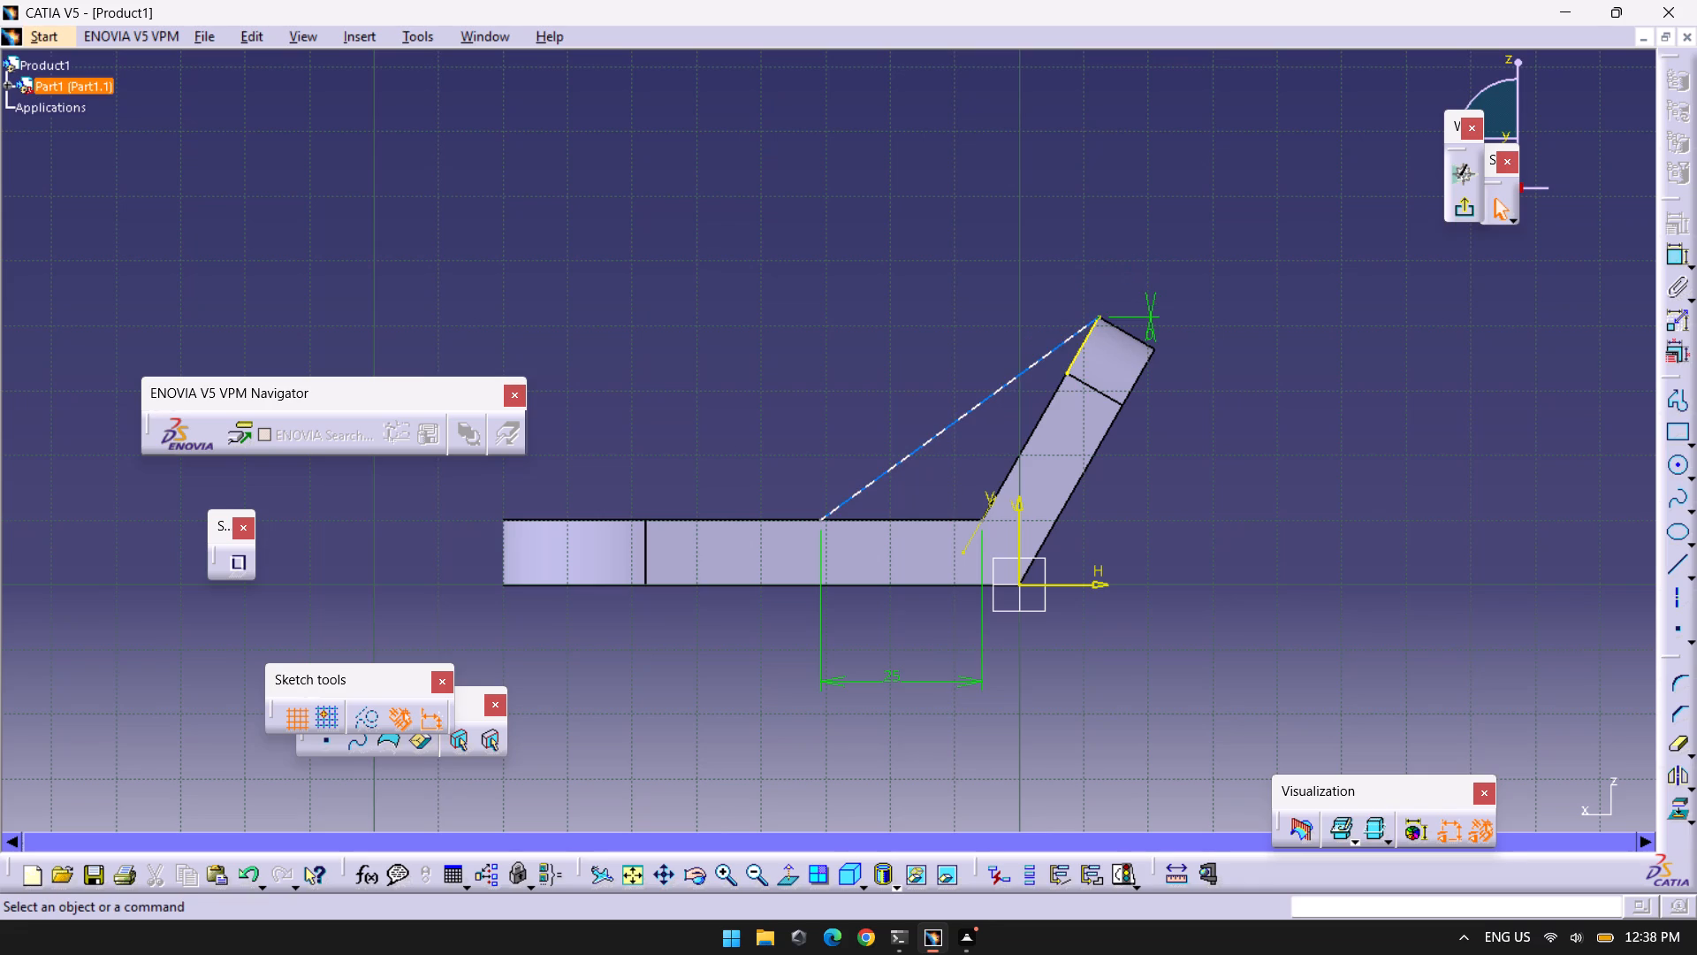
Delete the rib profile line, the 0 mm dimension at the arm's tip and the projected arm edge.
{"action": "left_click", "coordinate": [1077, 339]}
{"action": "key", "text": "Delete"}
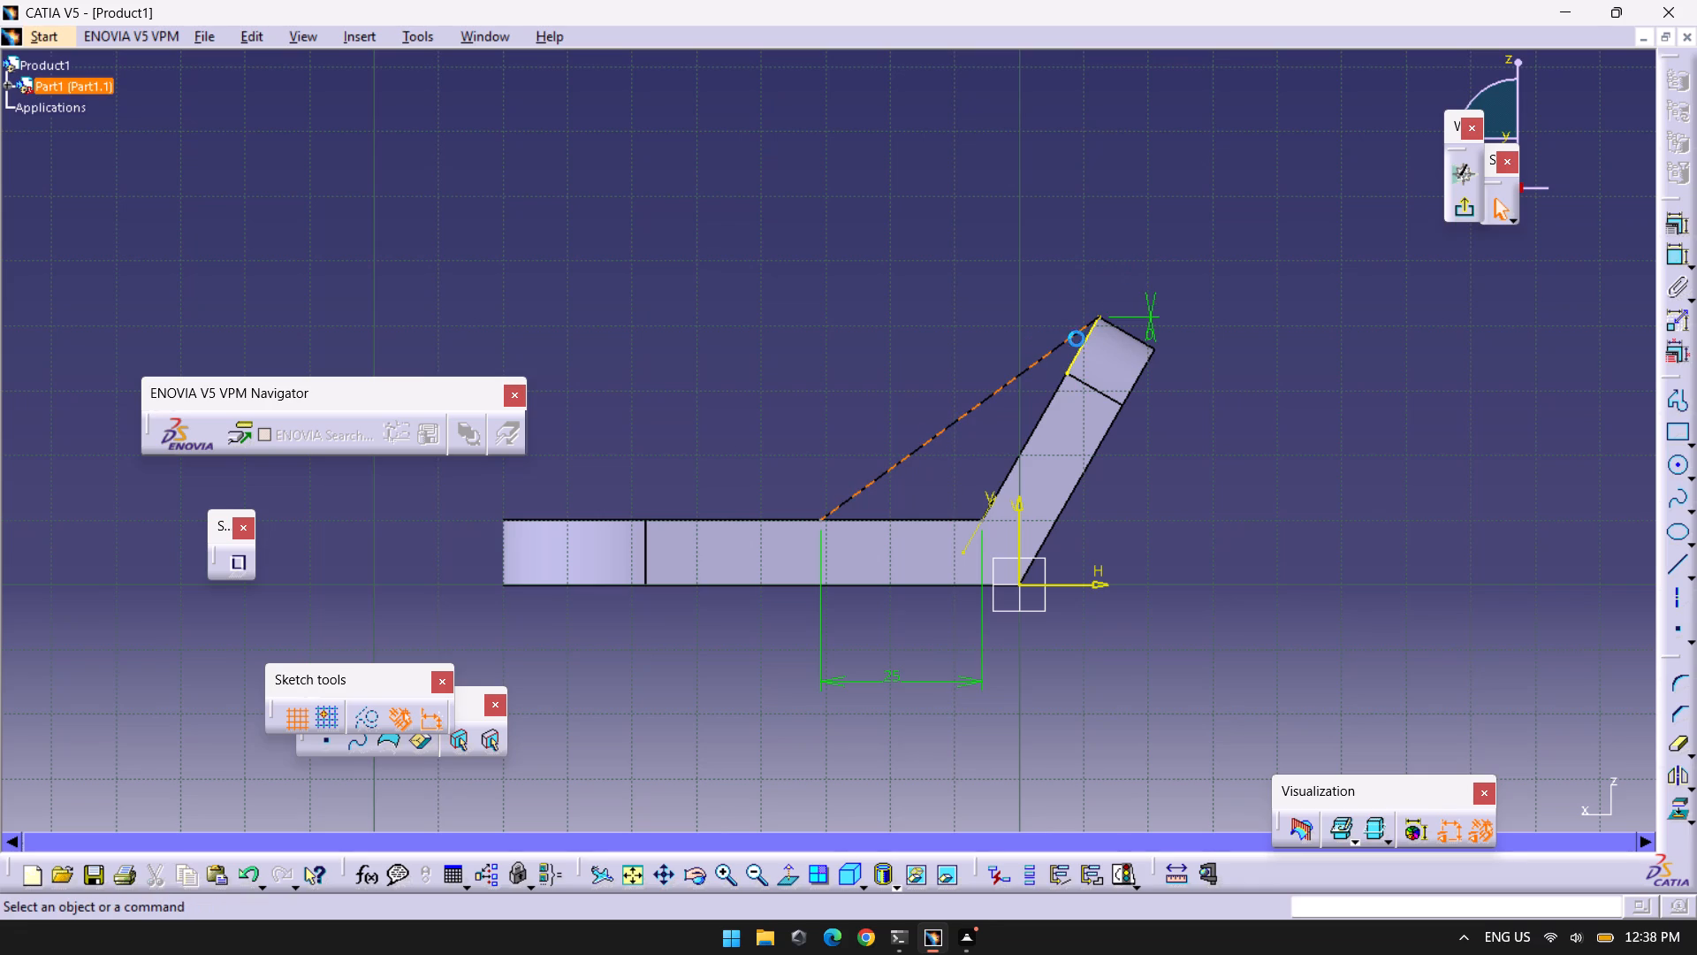
{"action": "left_click", "coordinate": [1155, 313]}
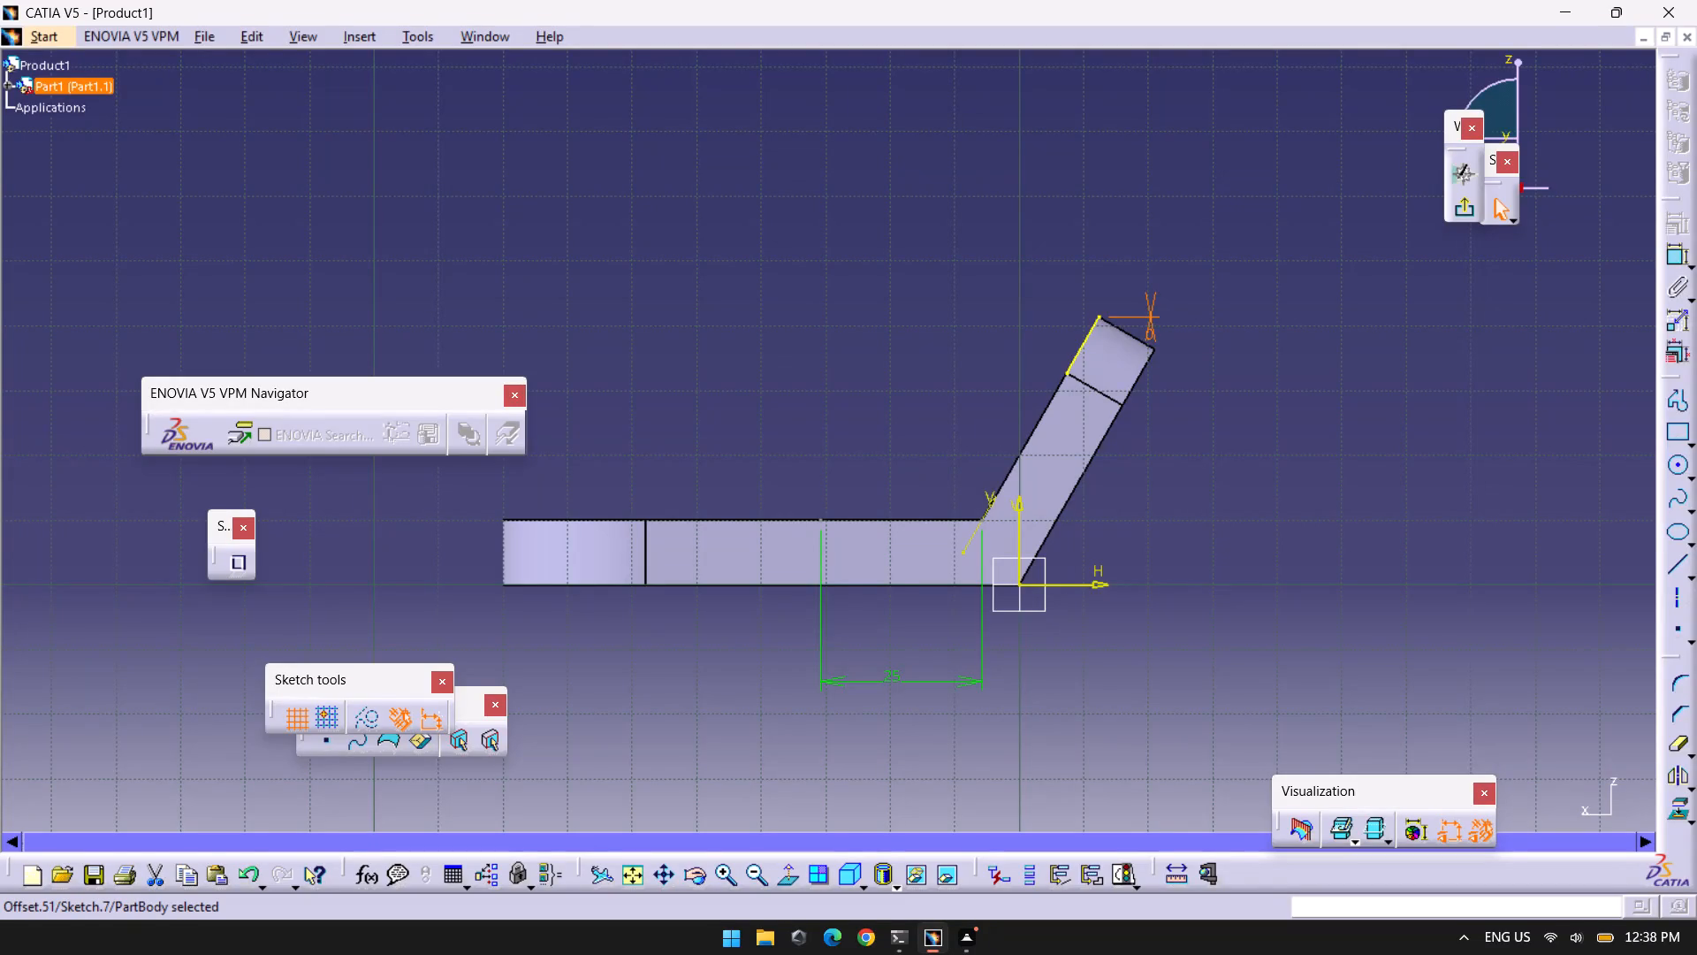
{"action": "key", "text": "Delete"}
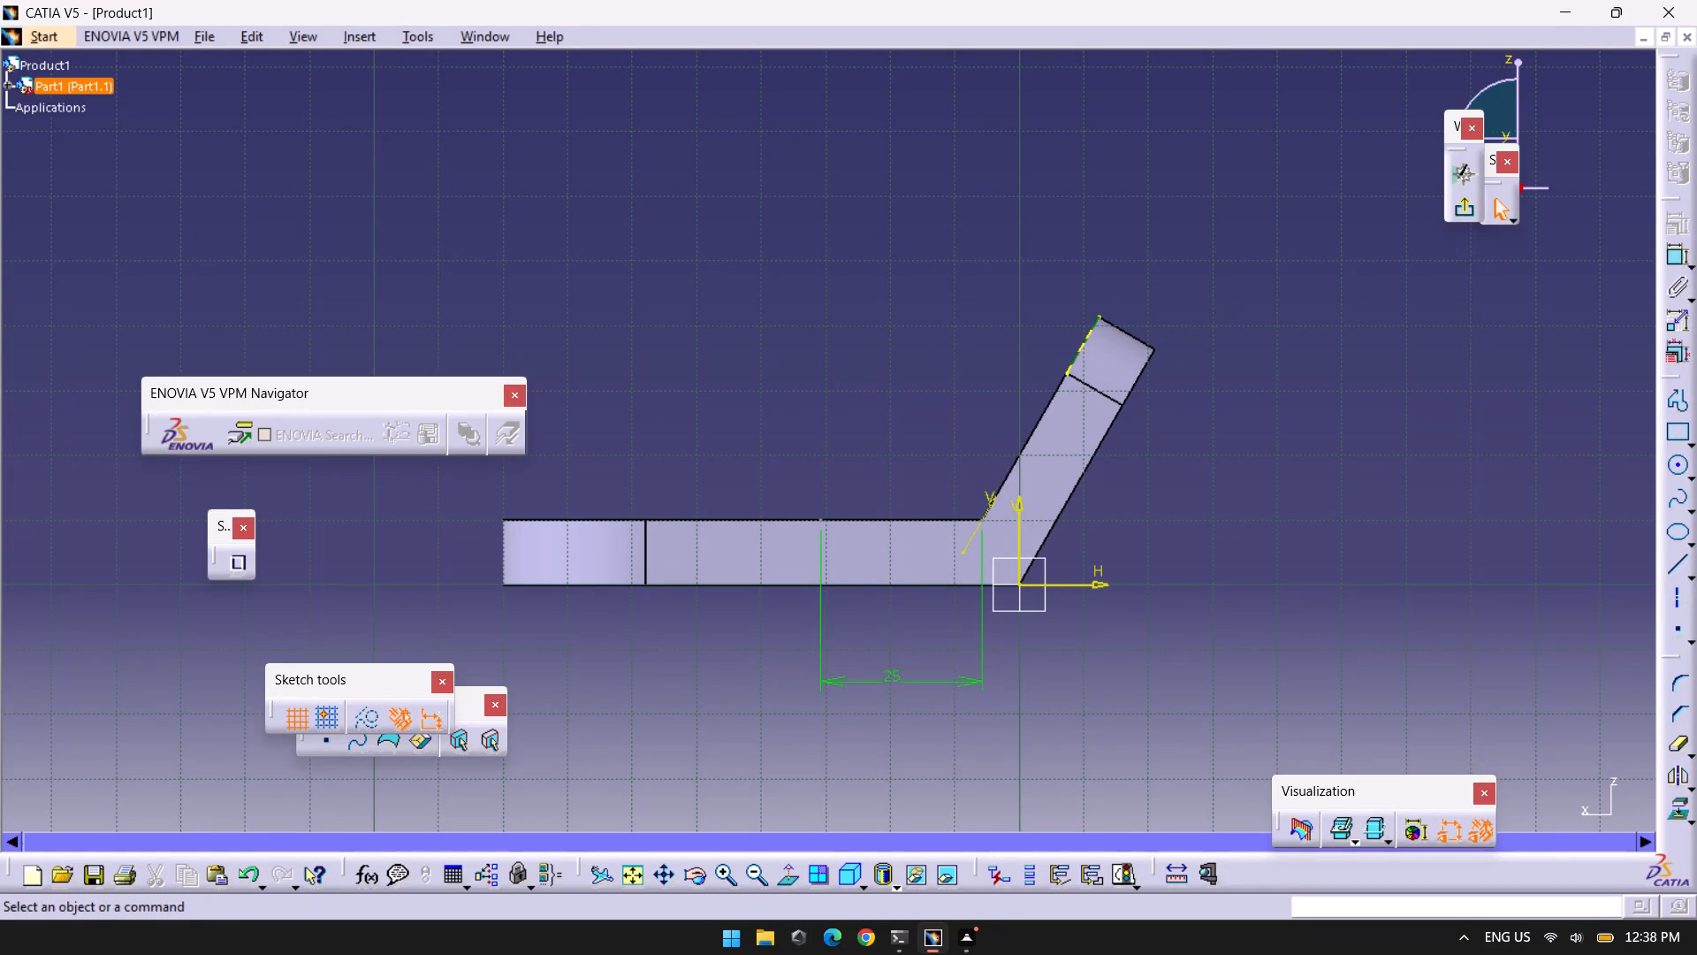
{"action": "left_click", "coordinate": [1087, 344]}
{"action": "key", "text": "Delete"}
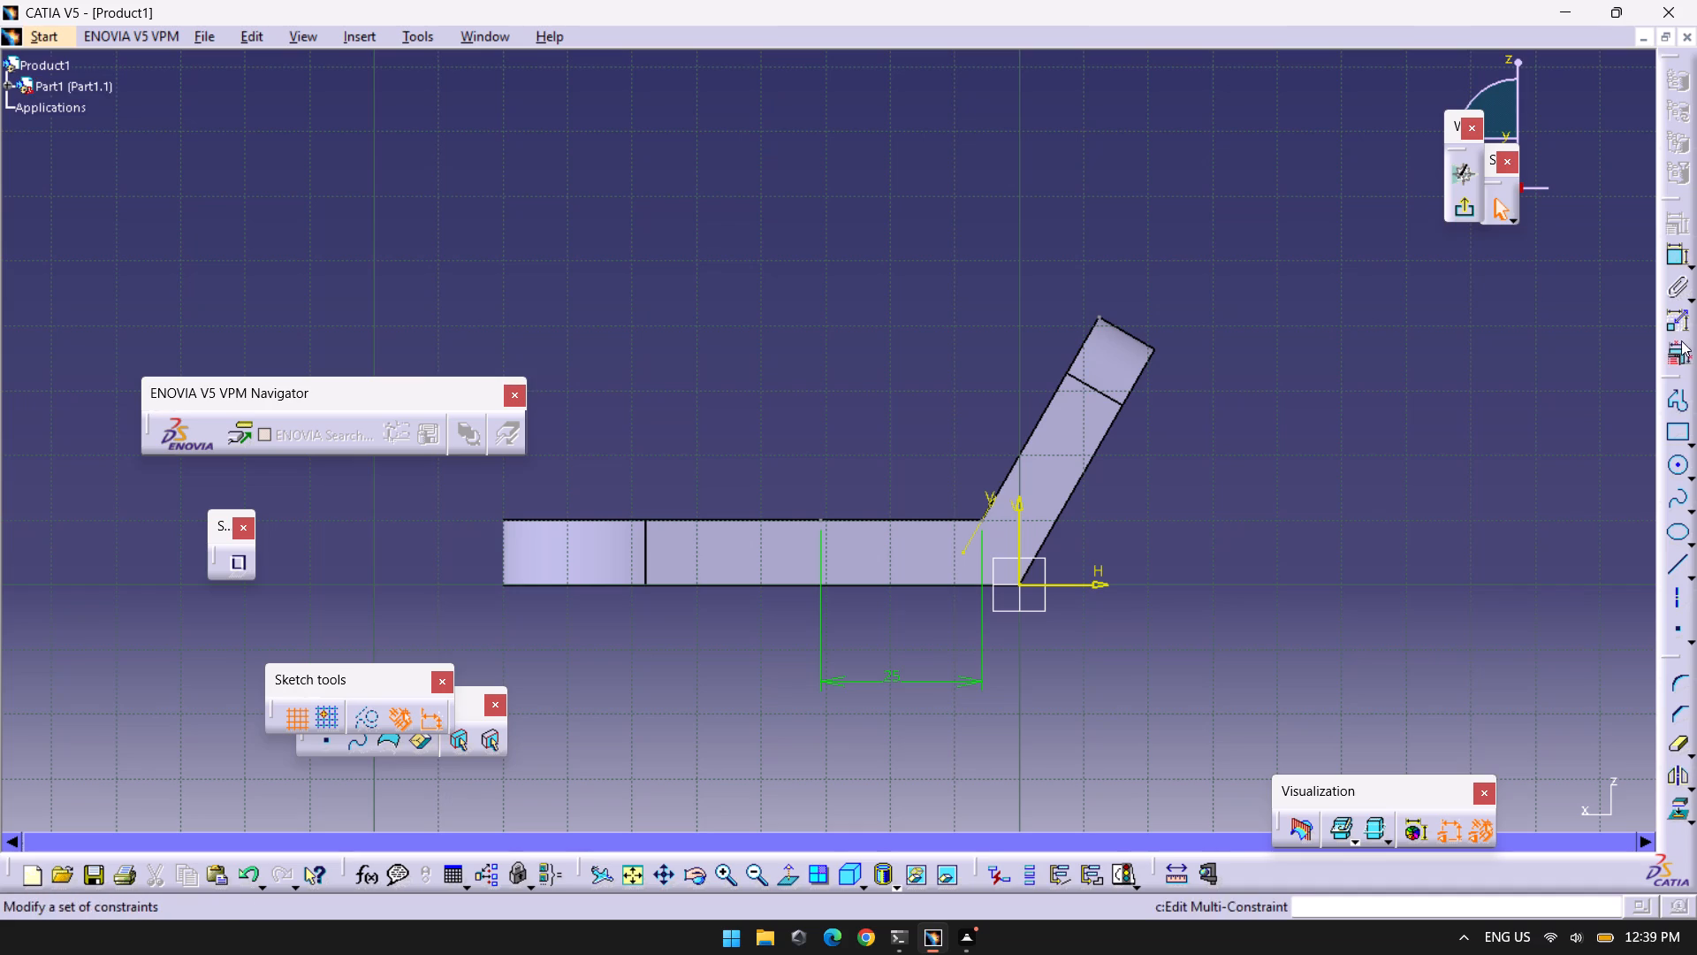
Sketch a line about 53.3 mm long from the slanted arm's tip corner to the 25 mm dimension's point on the base plate's upper edge.
{"action": "left_click", "coordinate": [1678, 570]}
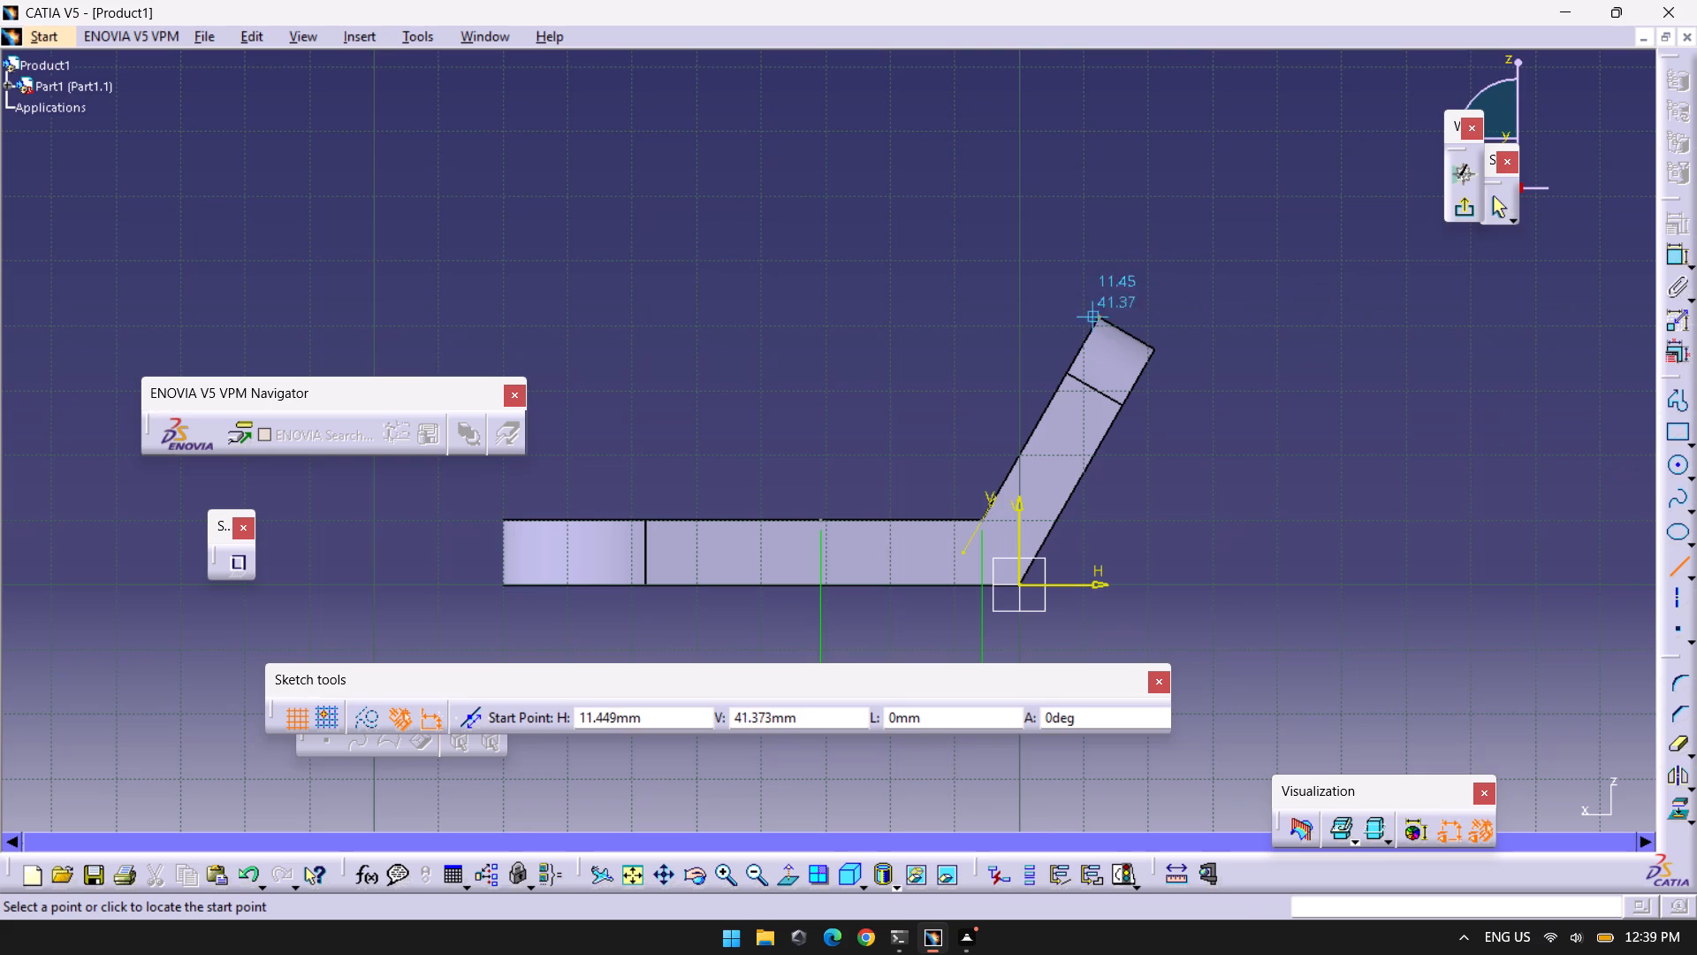
{"action": "left_click", "coordinate": [1096, 316]}
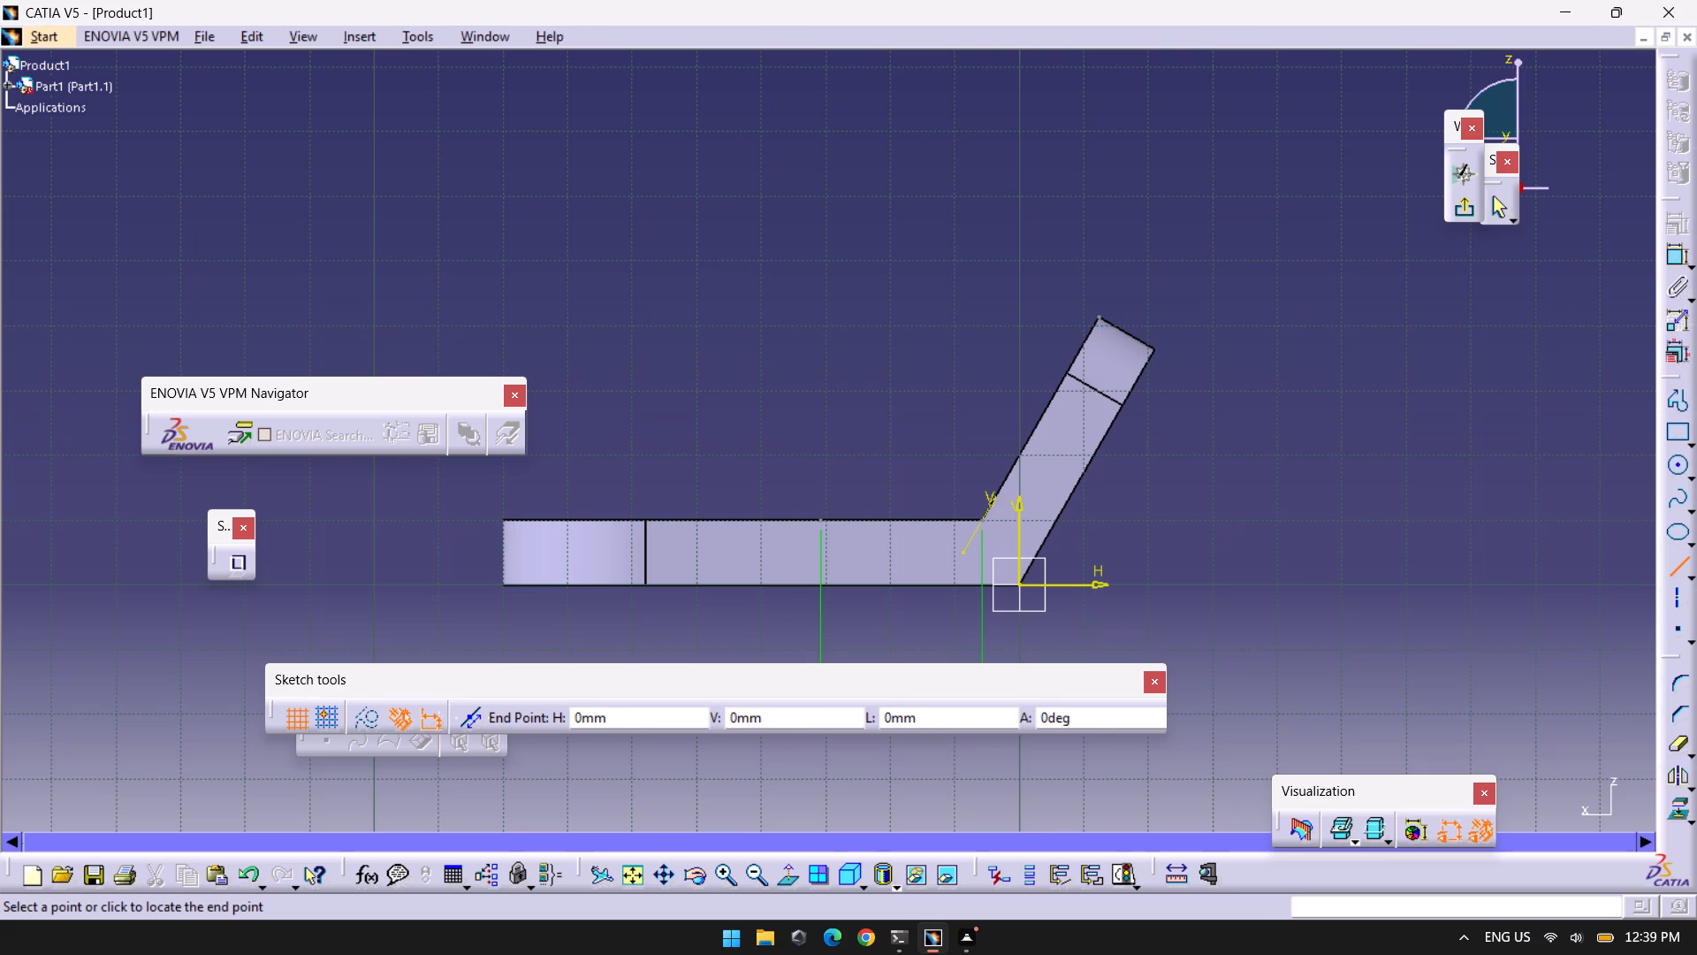
{"action": "left_click", "coordinate": [822, 515]}
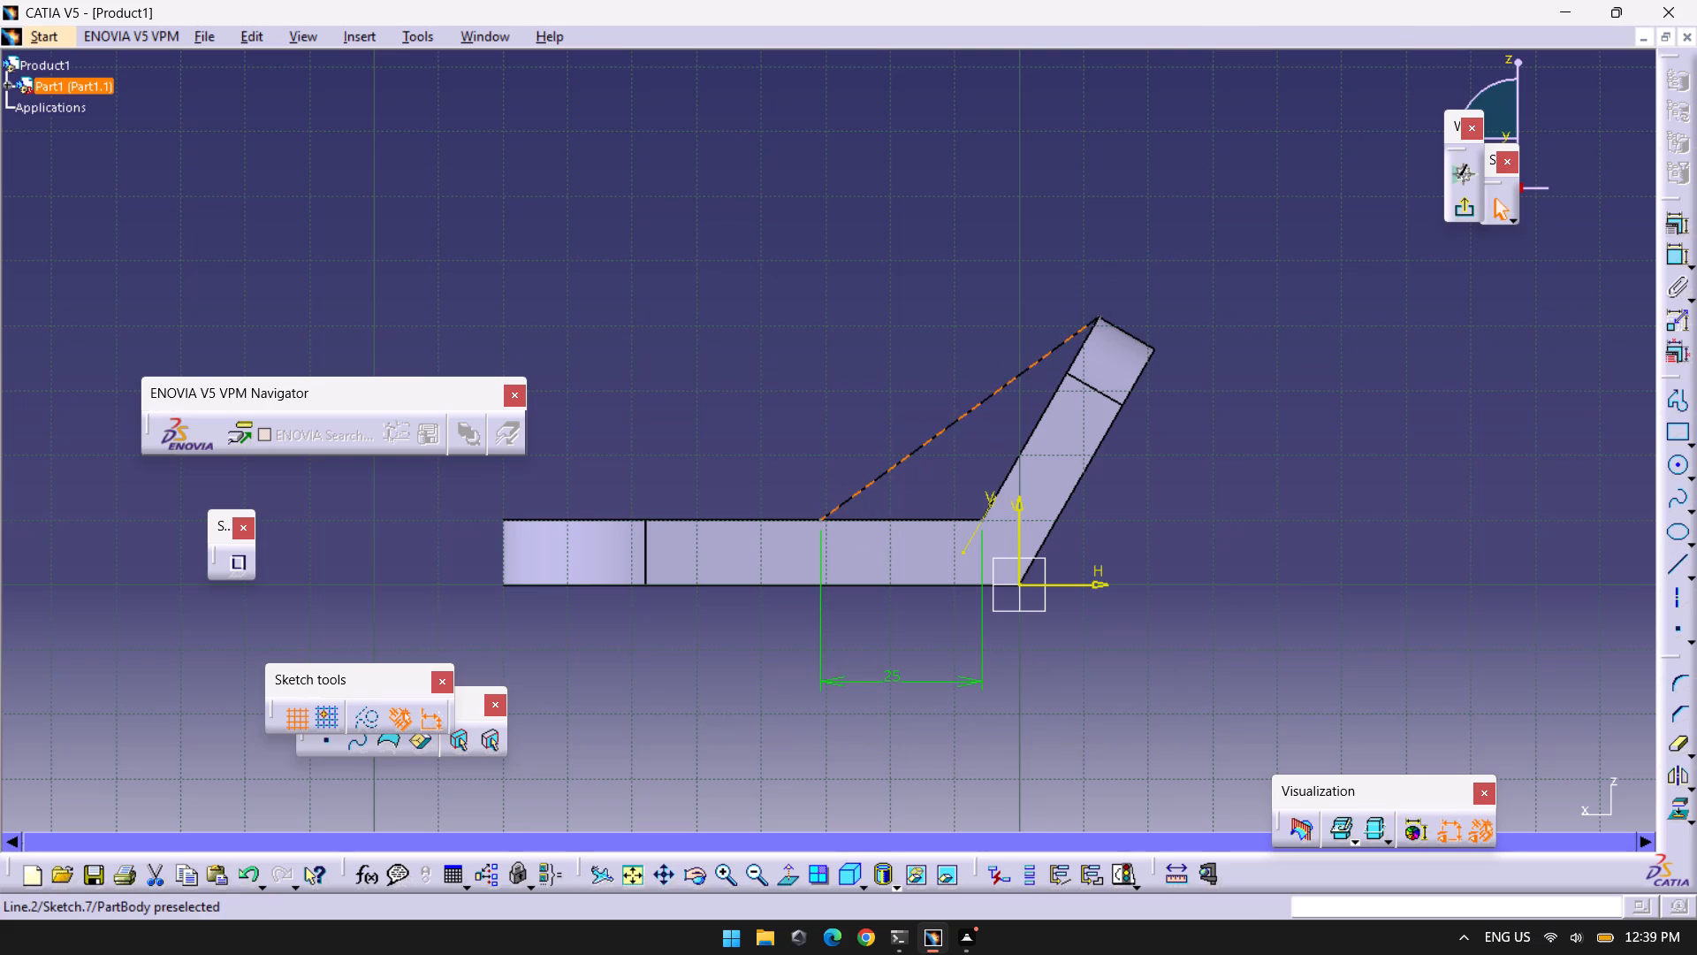
{"action": "key", "text": "Escape"}
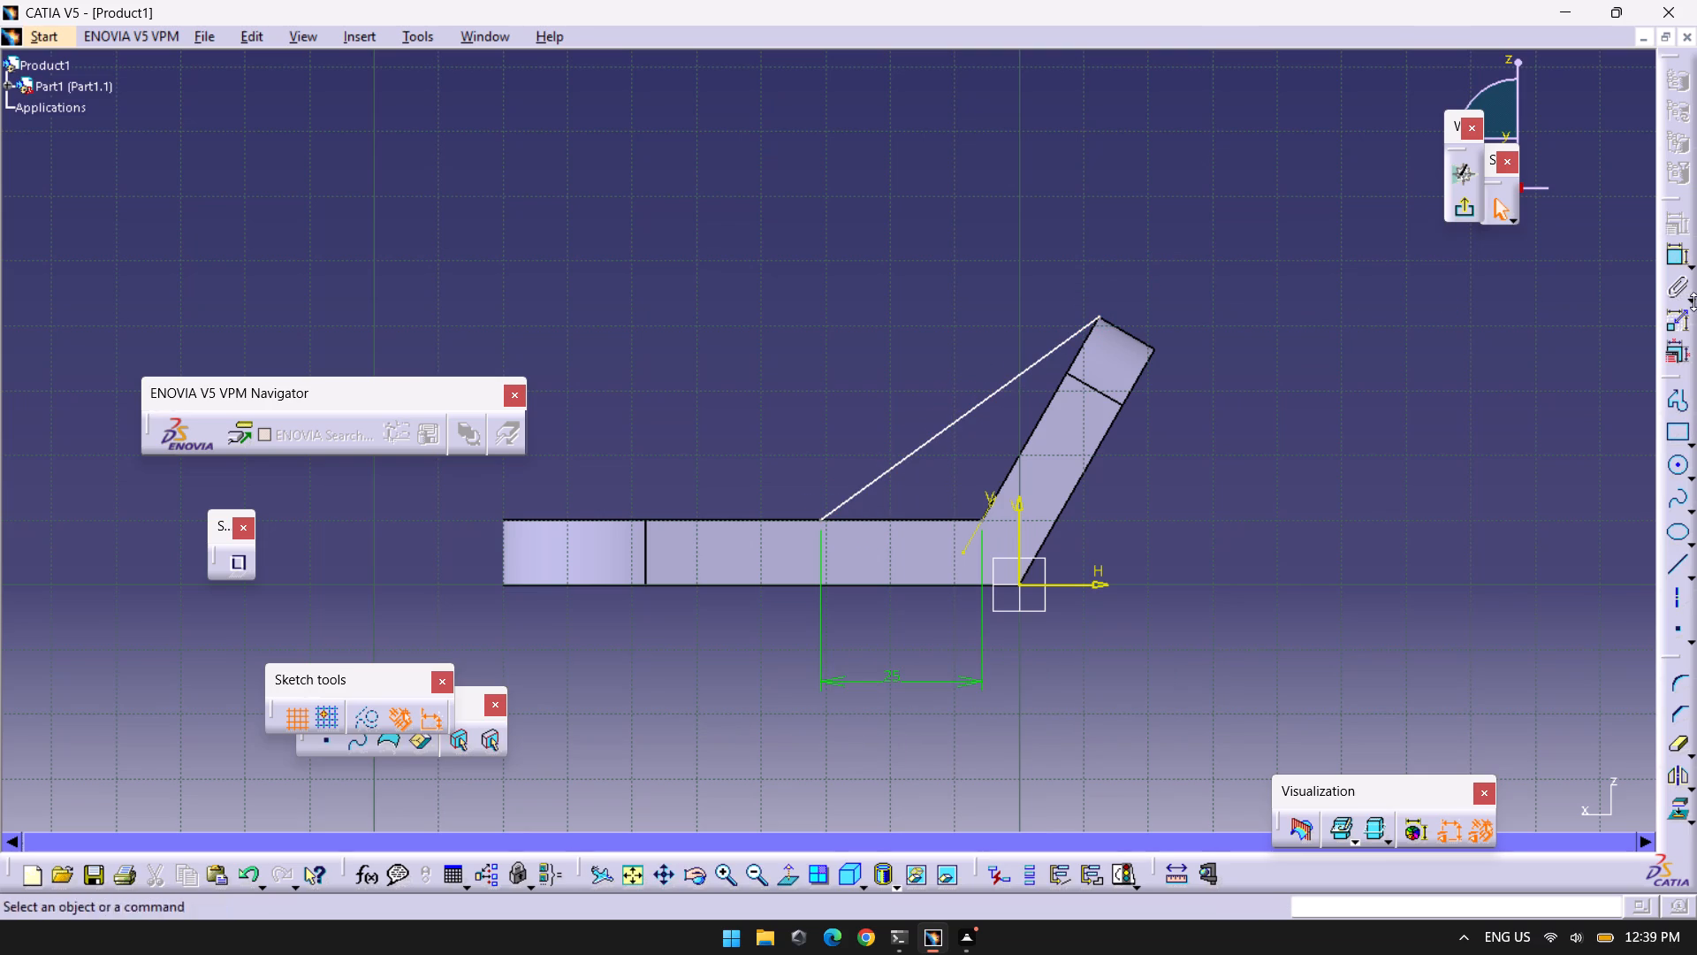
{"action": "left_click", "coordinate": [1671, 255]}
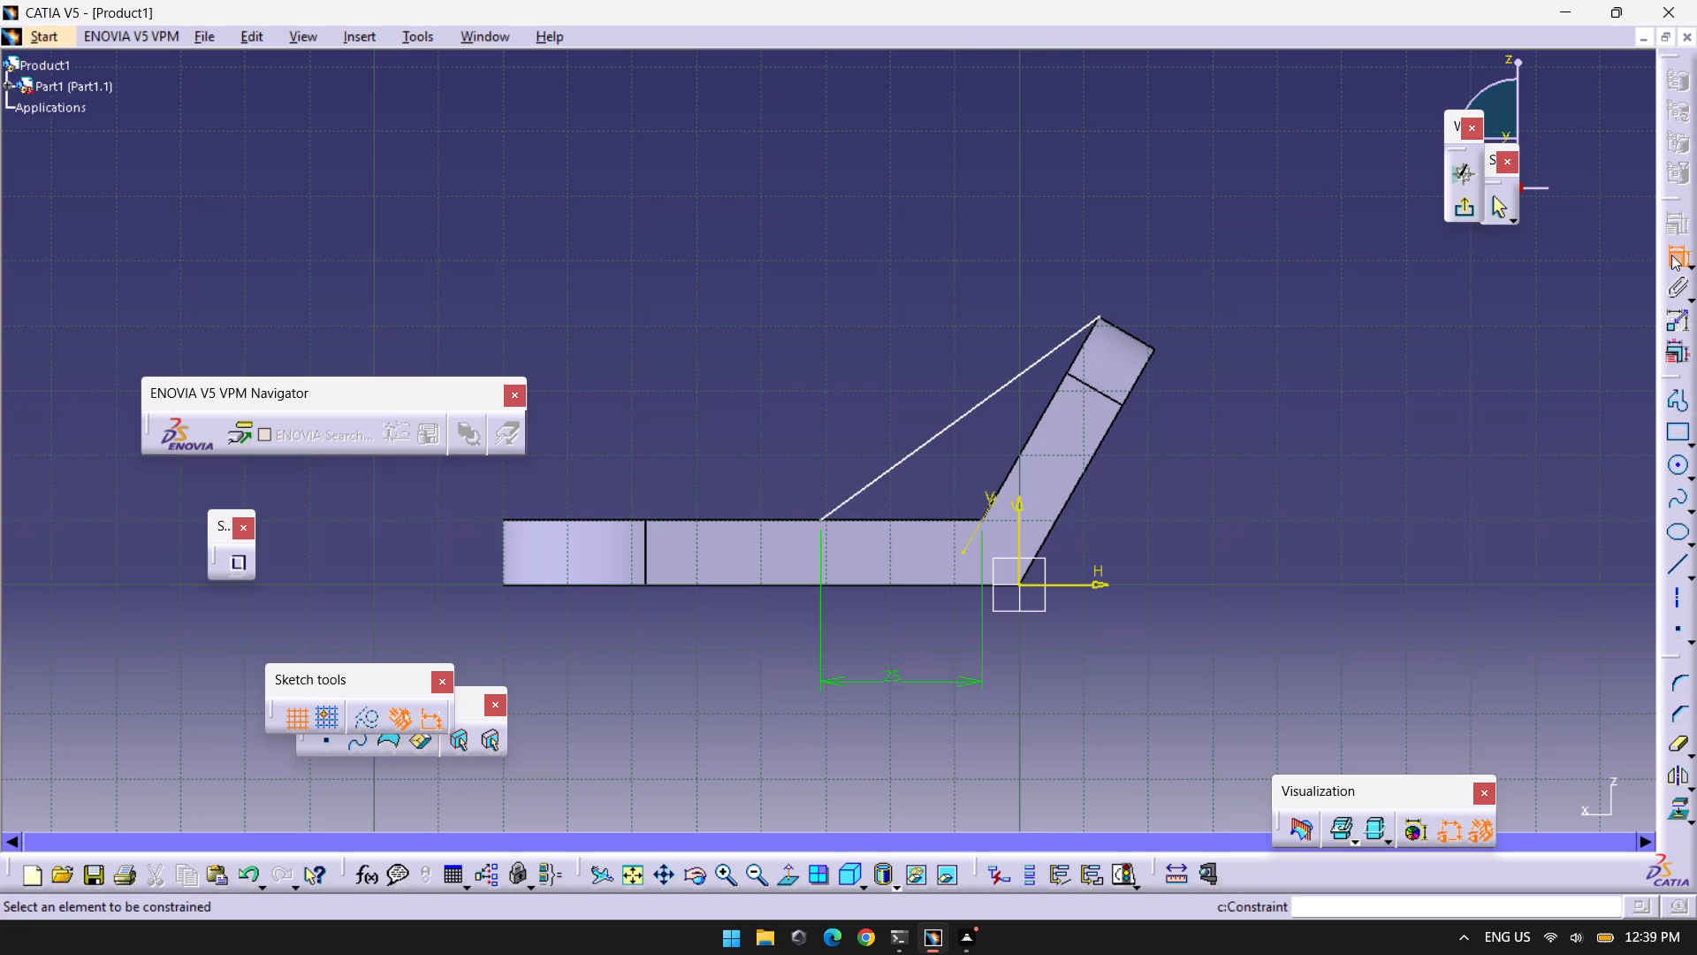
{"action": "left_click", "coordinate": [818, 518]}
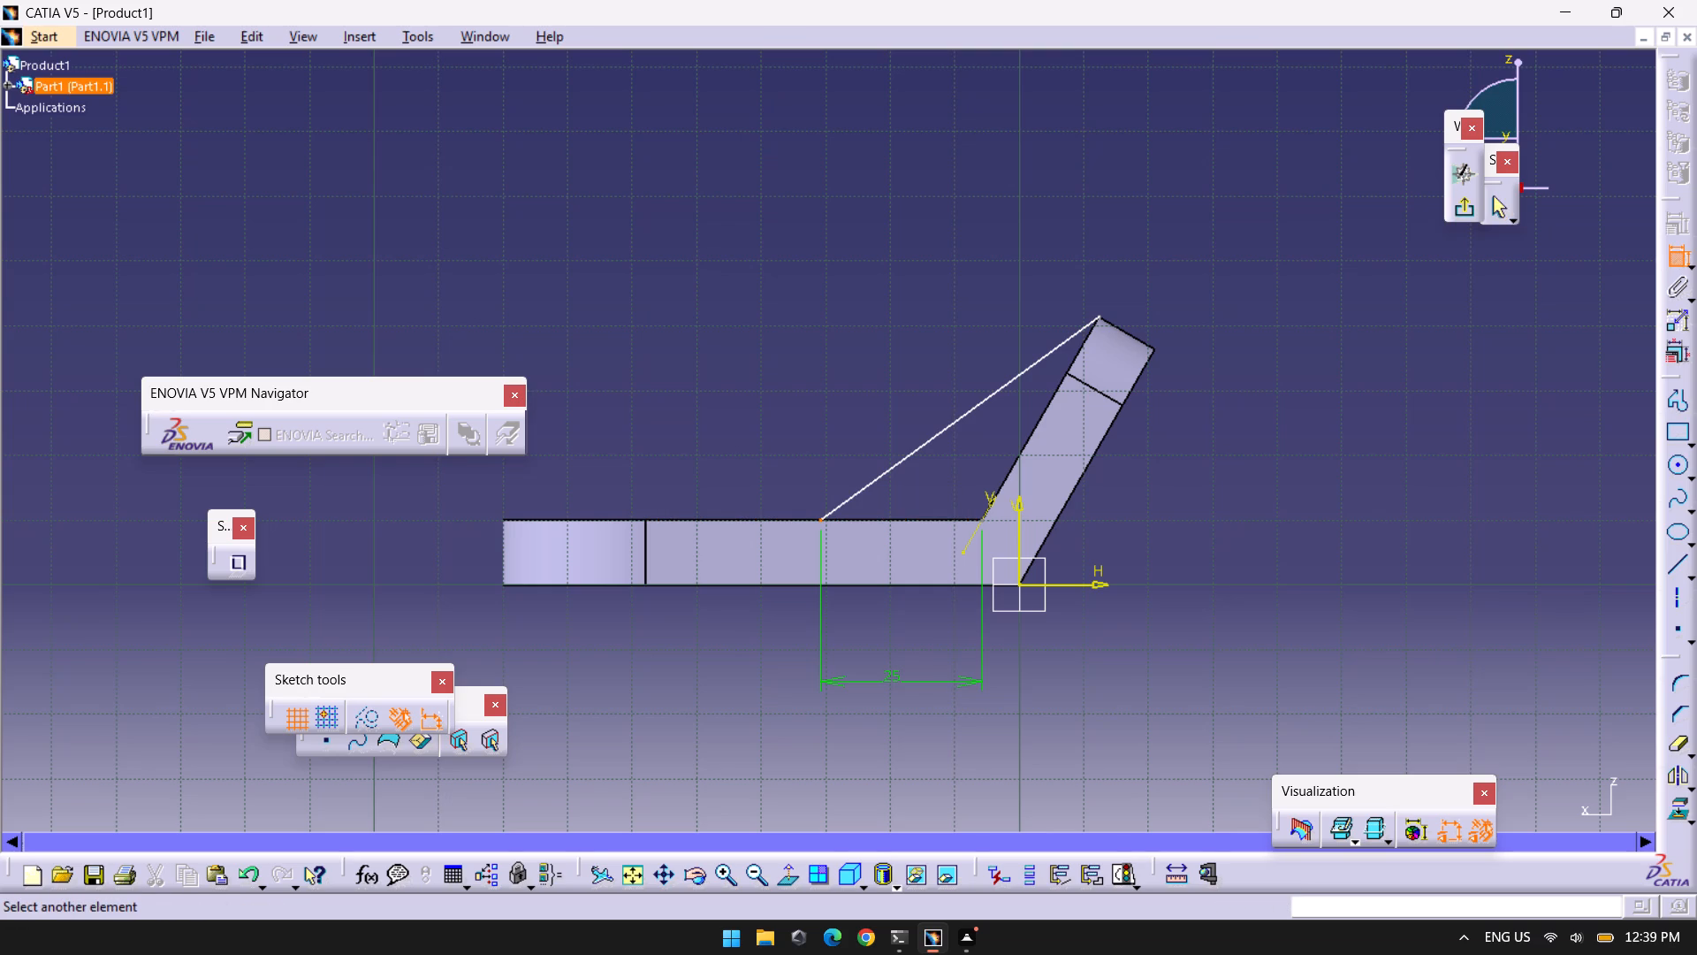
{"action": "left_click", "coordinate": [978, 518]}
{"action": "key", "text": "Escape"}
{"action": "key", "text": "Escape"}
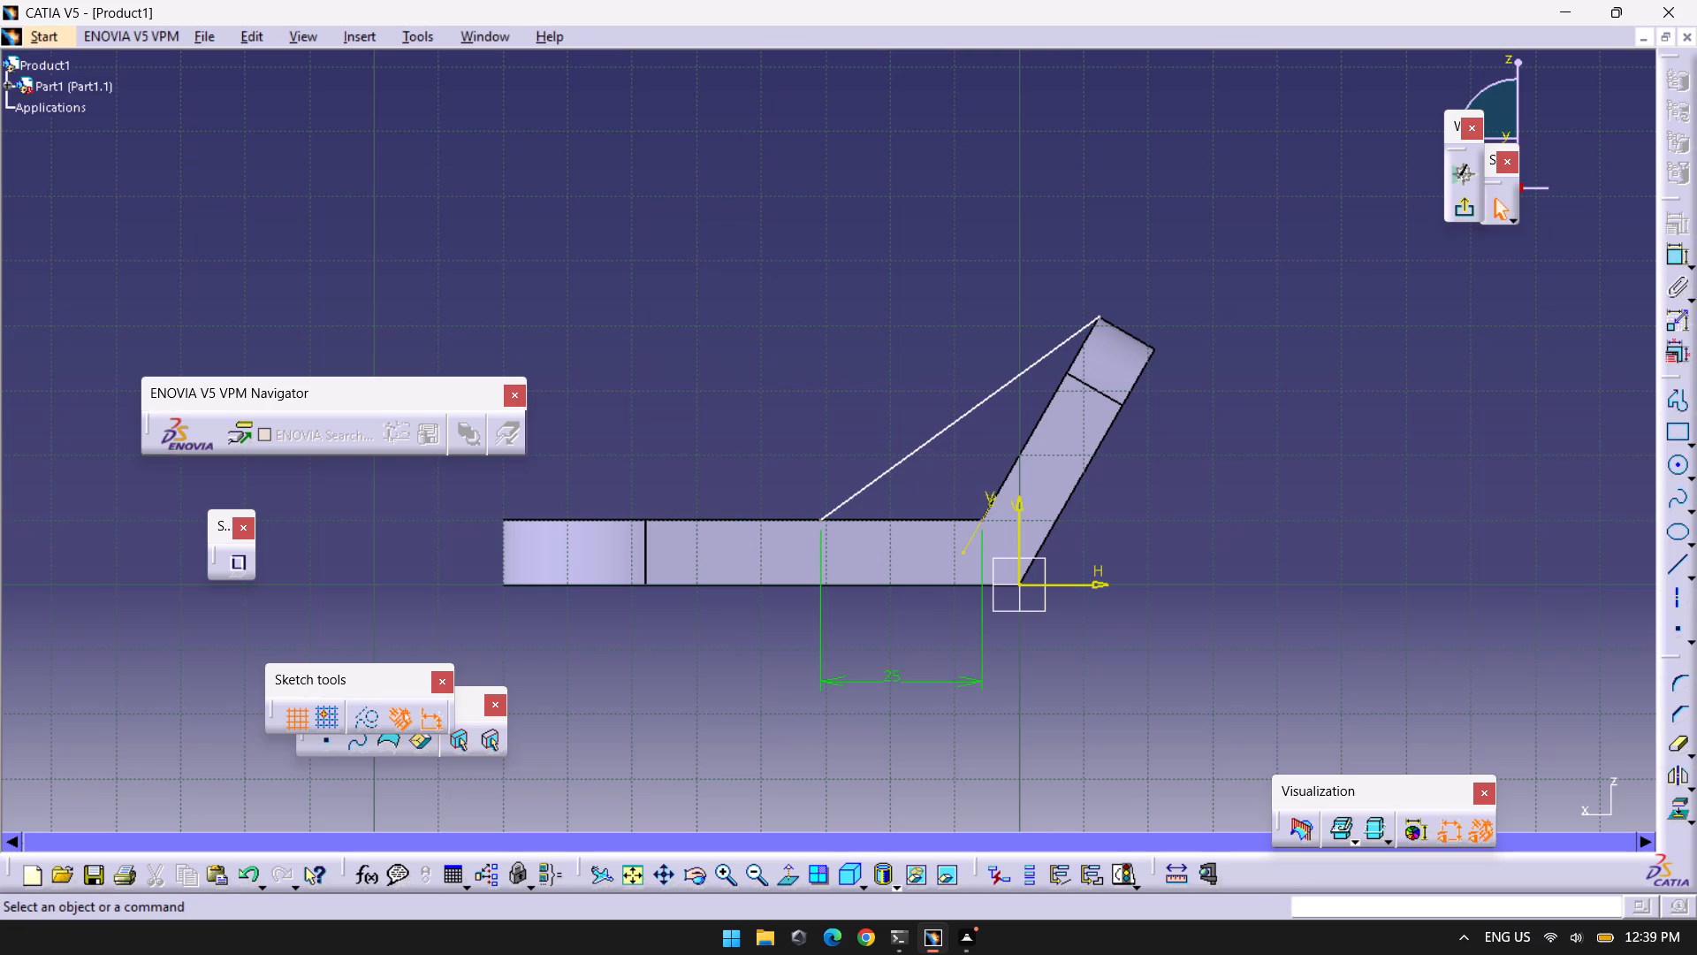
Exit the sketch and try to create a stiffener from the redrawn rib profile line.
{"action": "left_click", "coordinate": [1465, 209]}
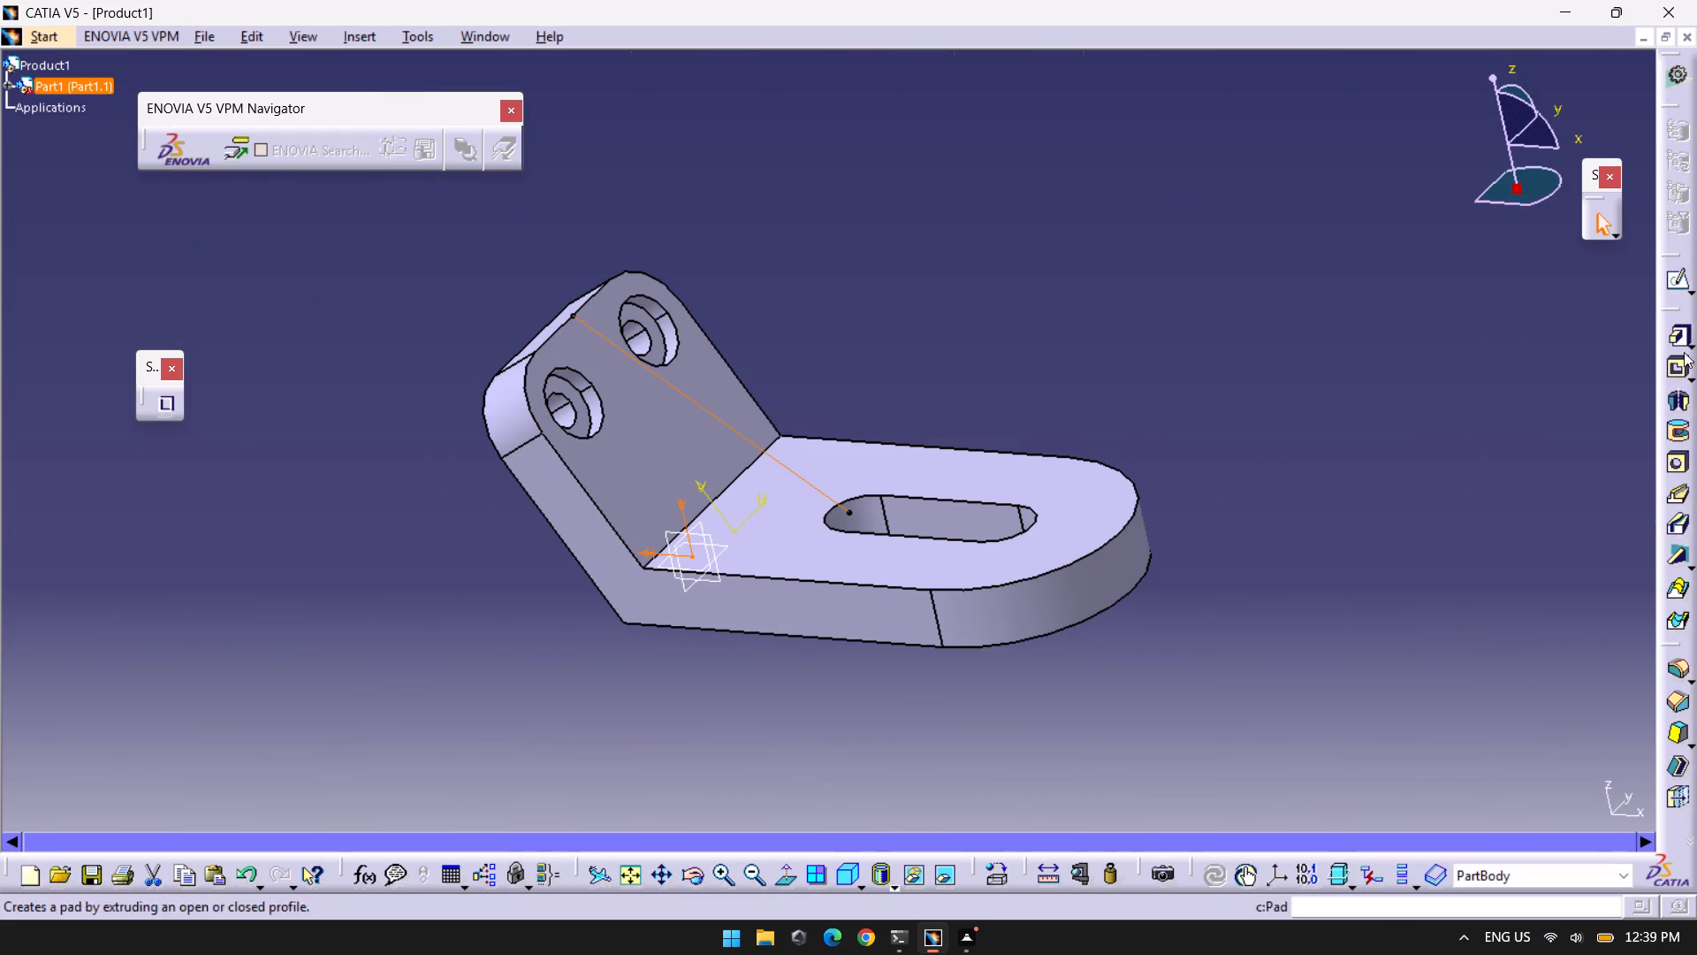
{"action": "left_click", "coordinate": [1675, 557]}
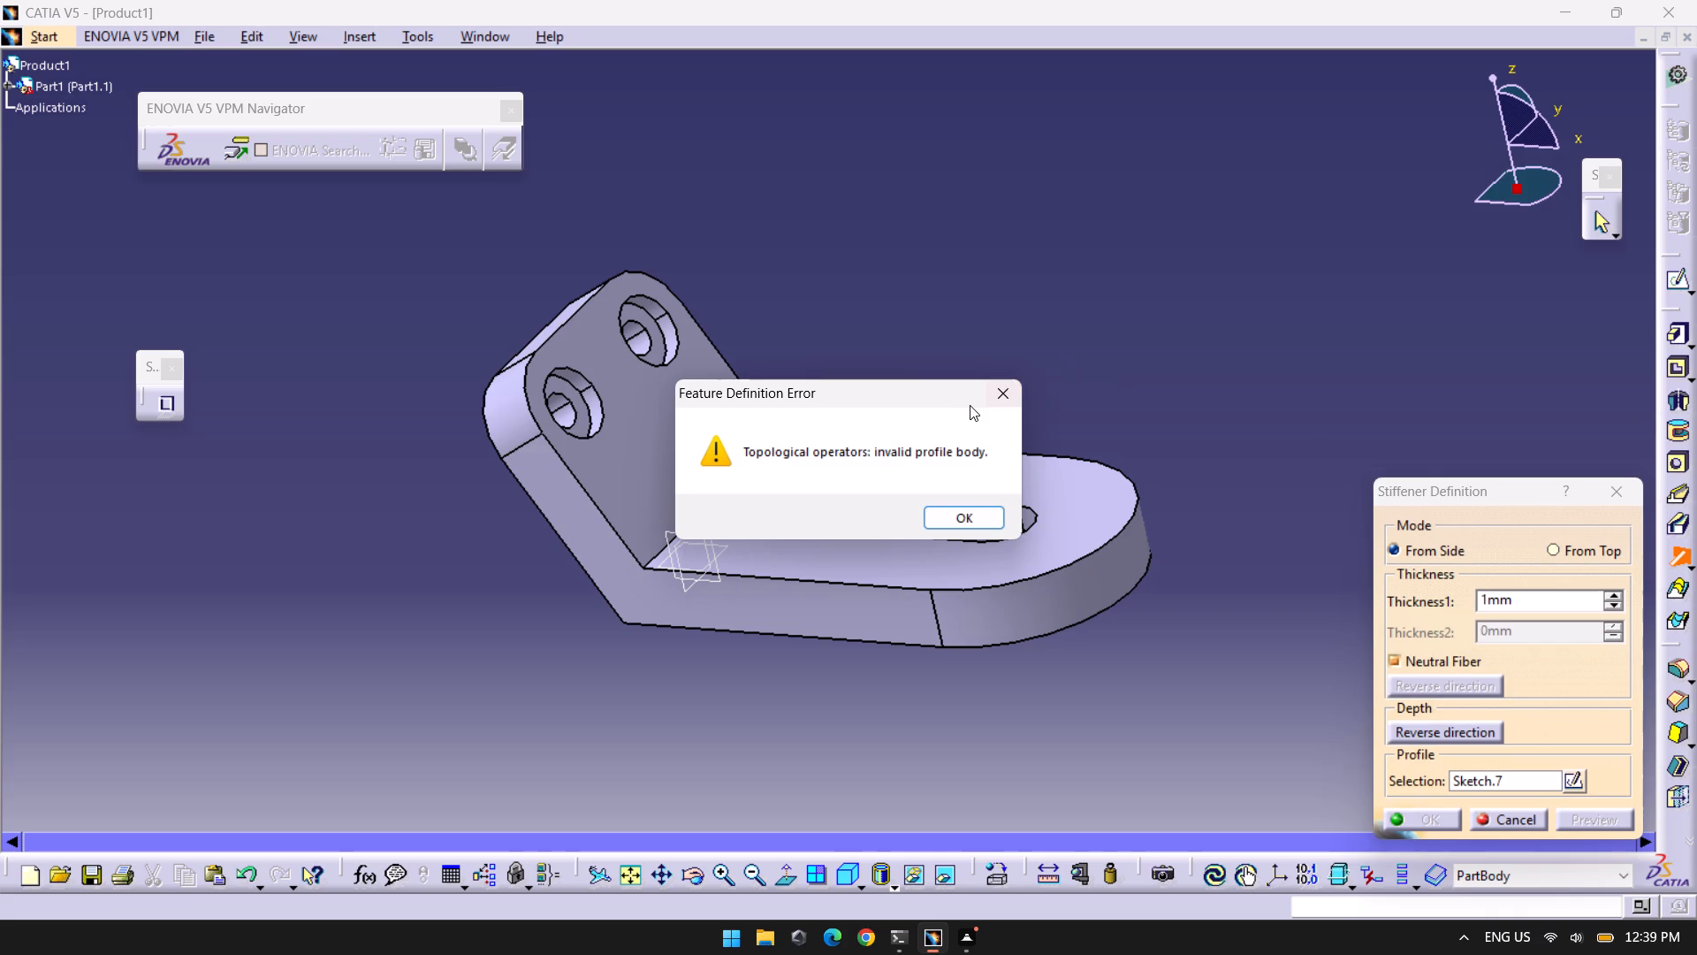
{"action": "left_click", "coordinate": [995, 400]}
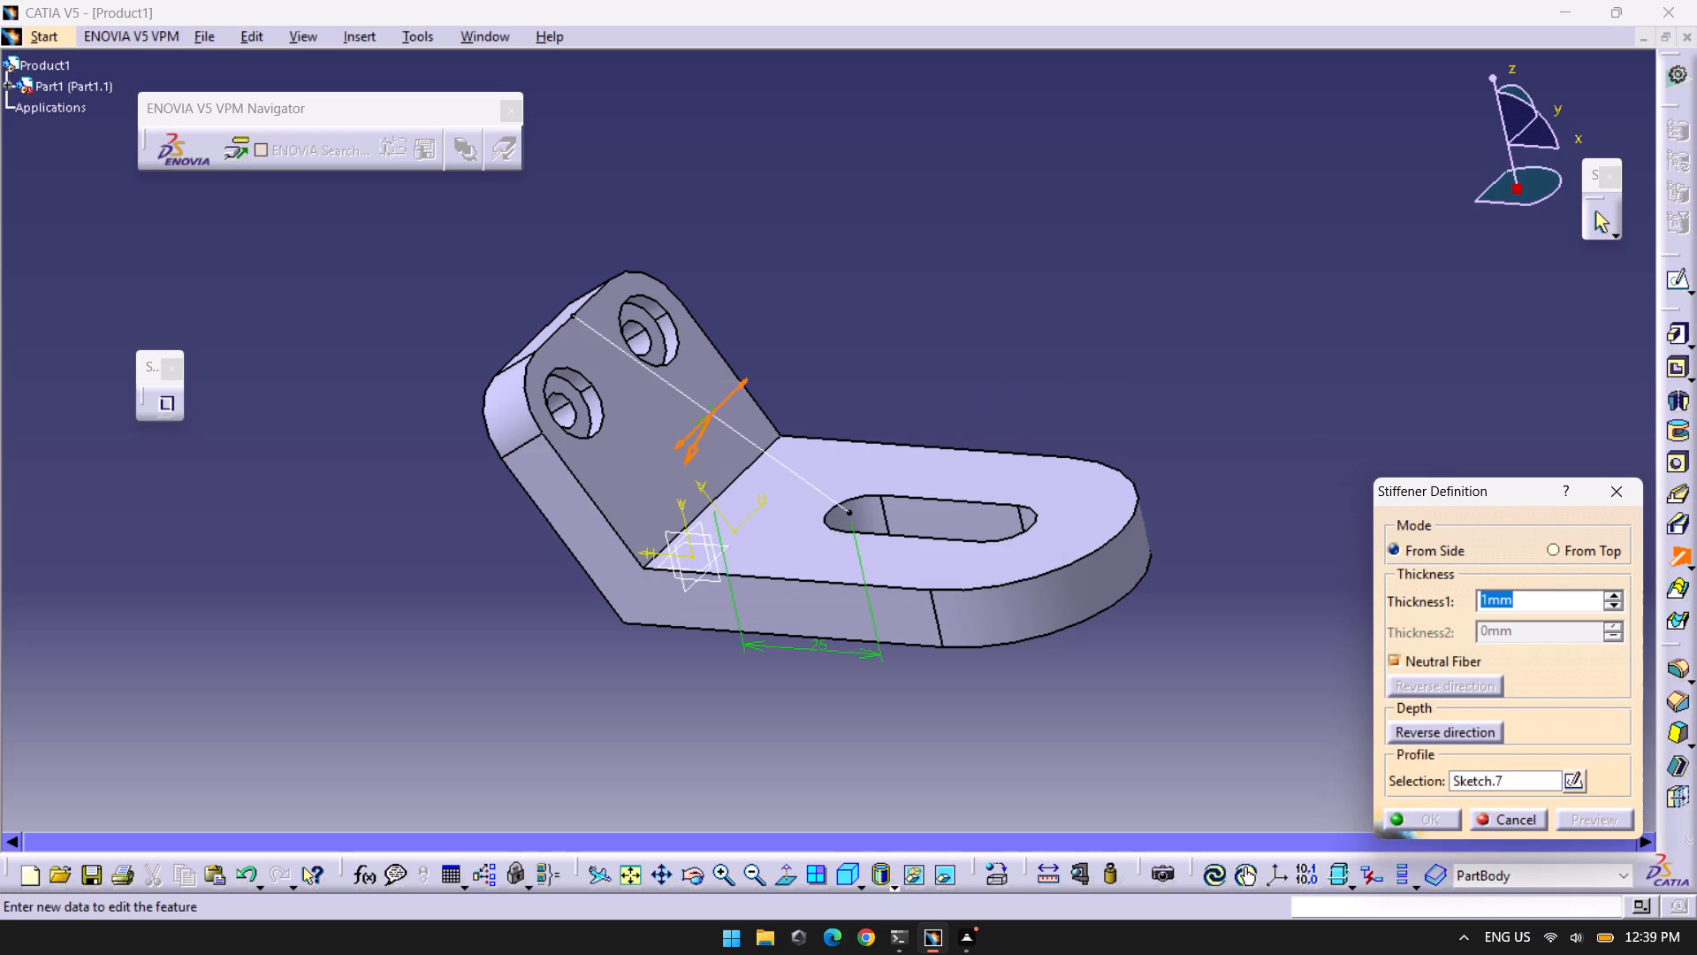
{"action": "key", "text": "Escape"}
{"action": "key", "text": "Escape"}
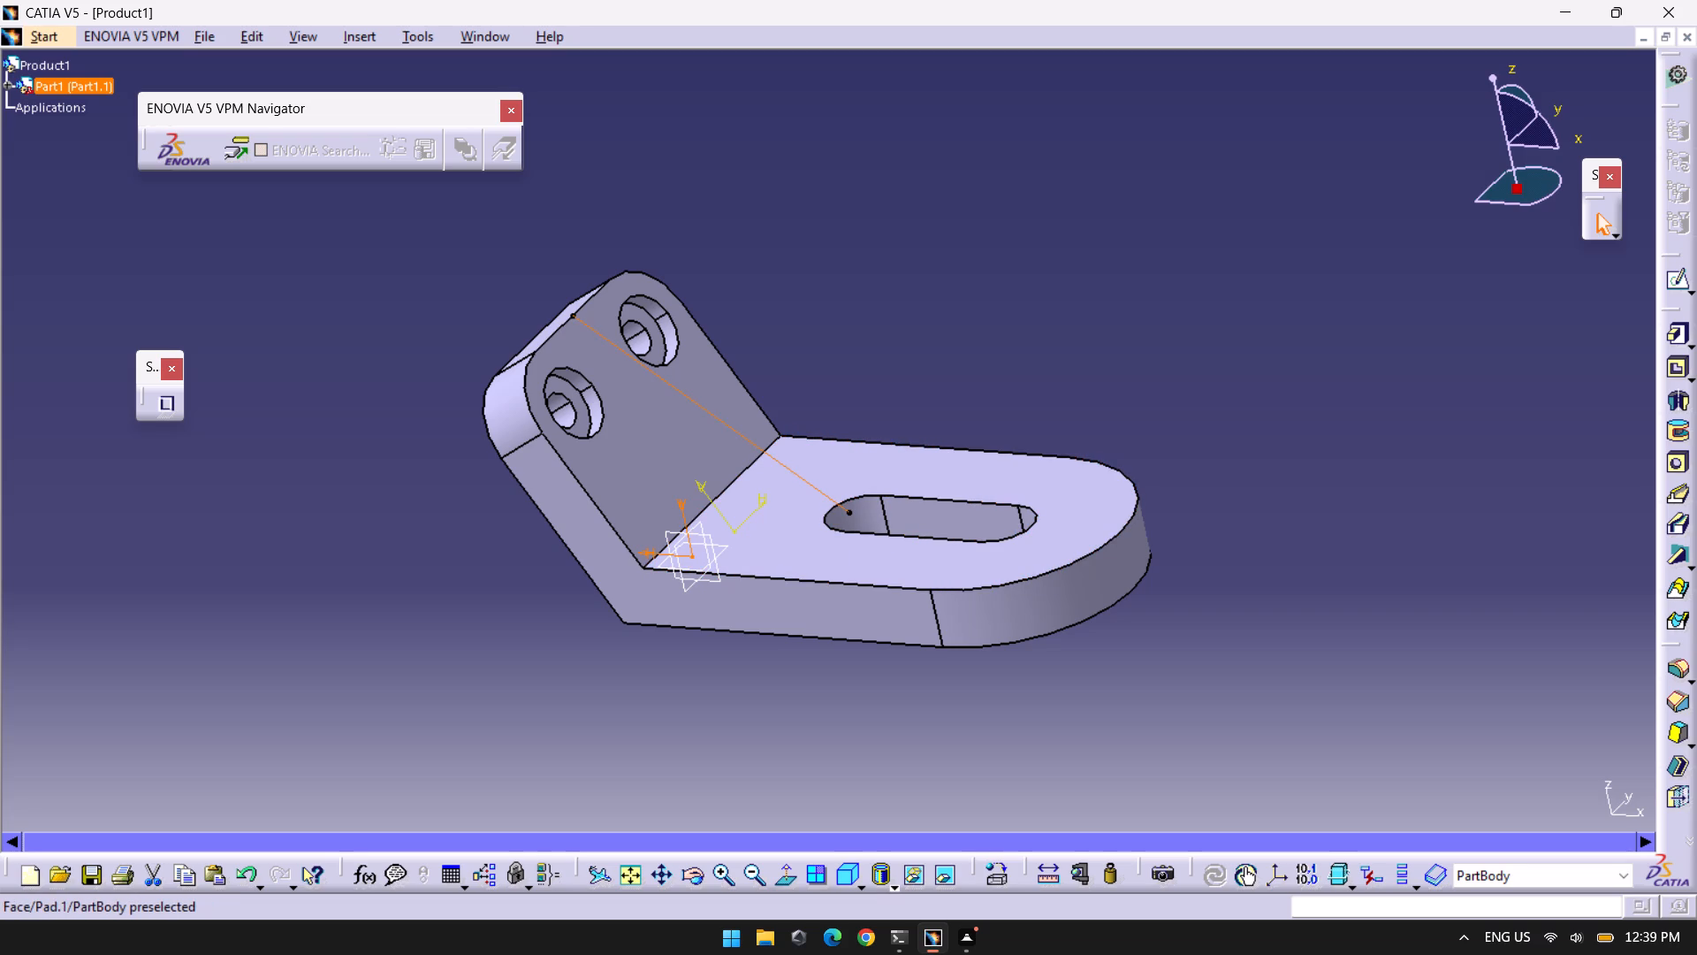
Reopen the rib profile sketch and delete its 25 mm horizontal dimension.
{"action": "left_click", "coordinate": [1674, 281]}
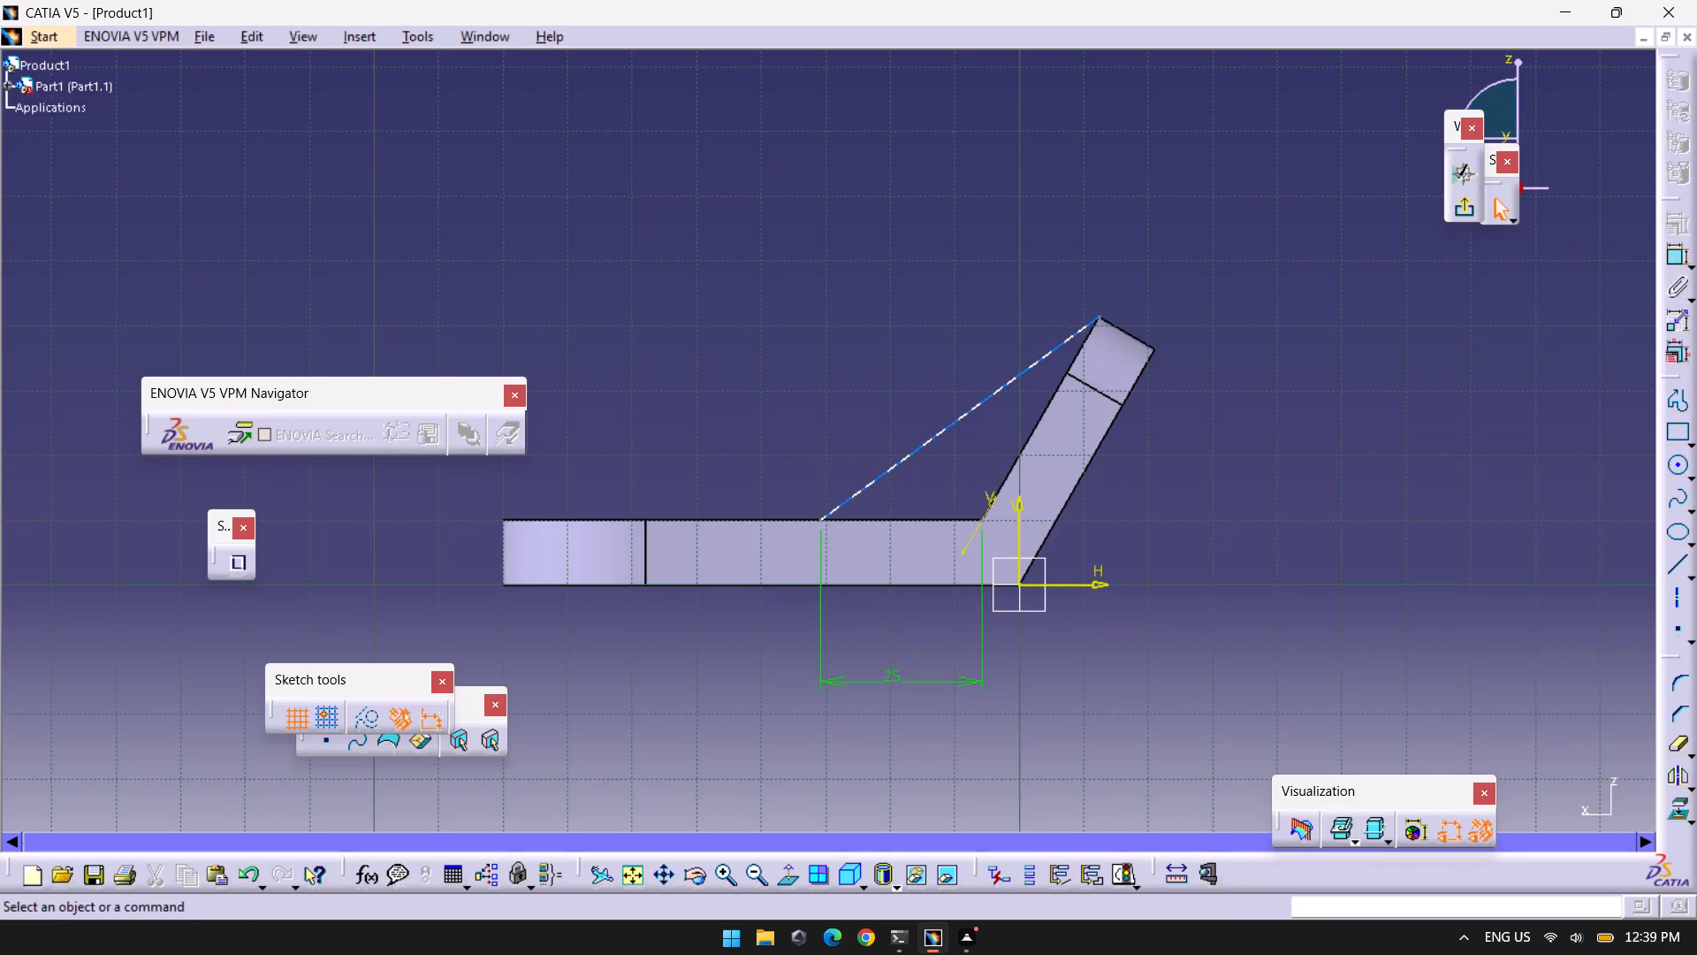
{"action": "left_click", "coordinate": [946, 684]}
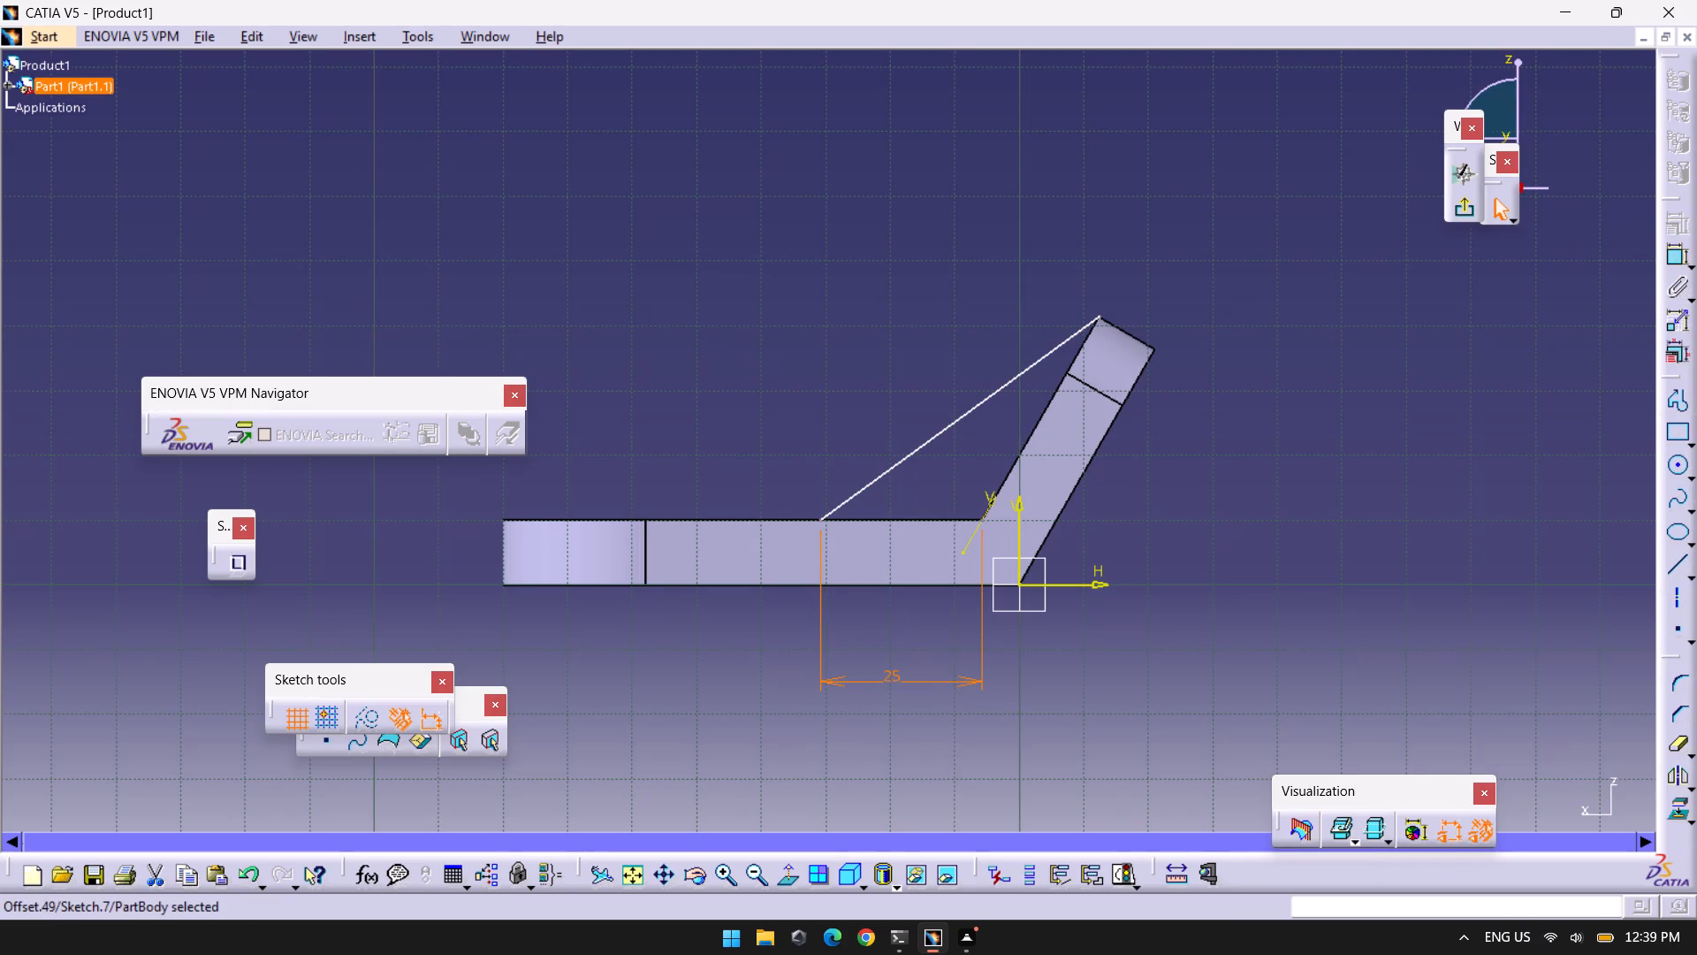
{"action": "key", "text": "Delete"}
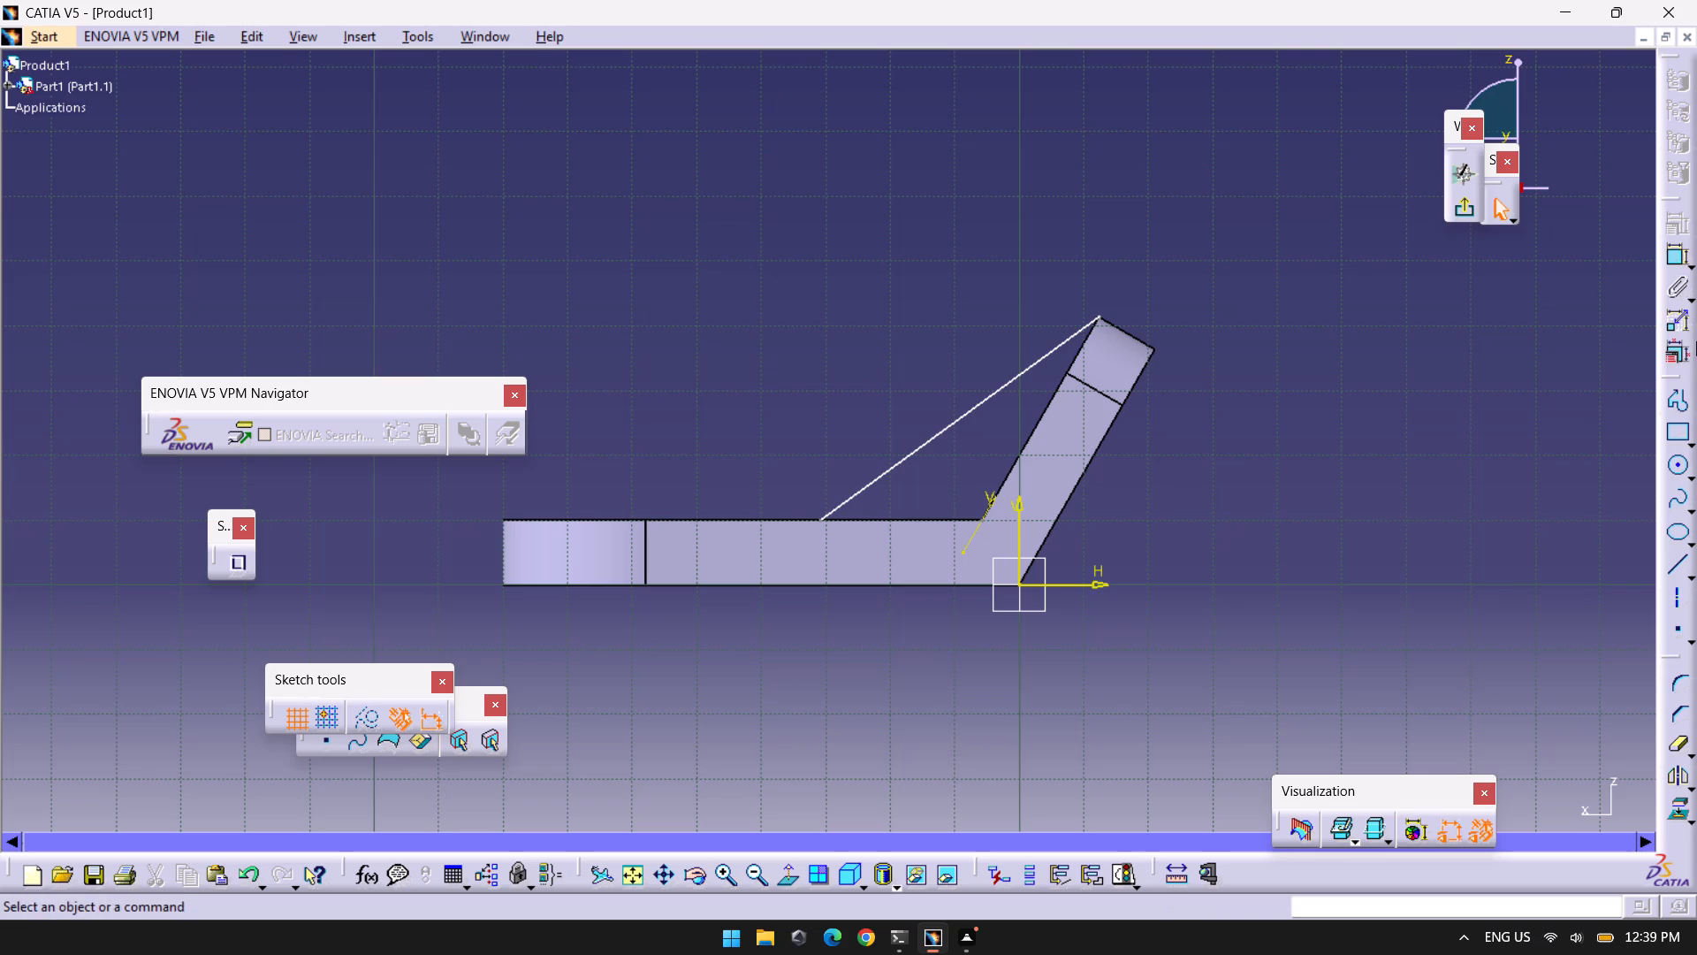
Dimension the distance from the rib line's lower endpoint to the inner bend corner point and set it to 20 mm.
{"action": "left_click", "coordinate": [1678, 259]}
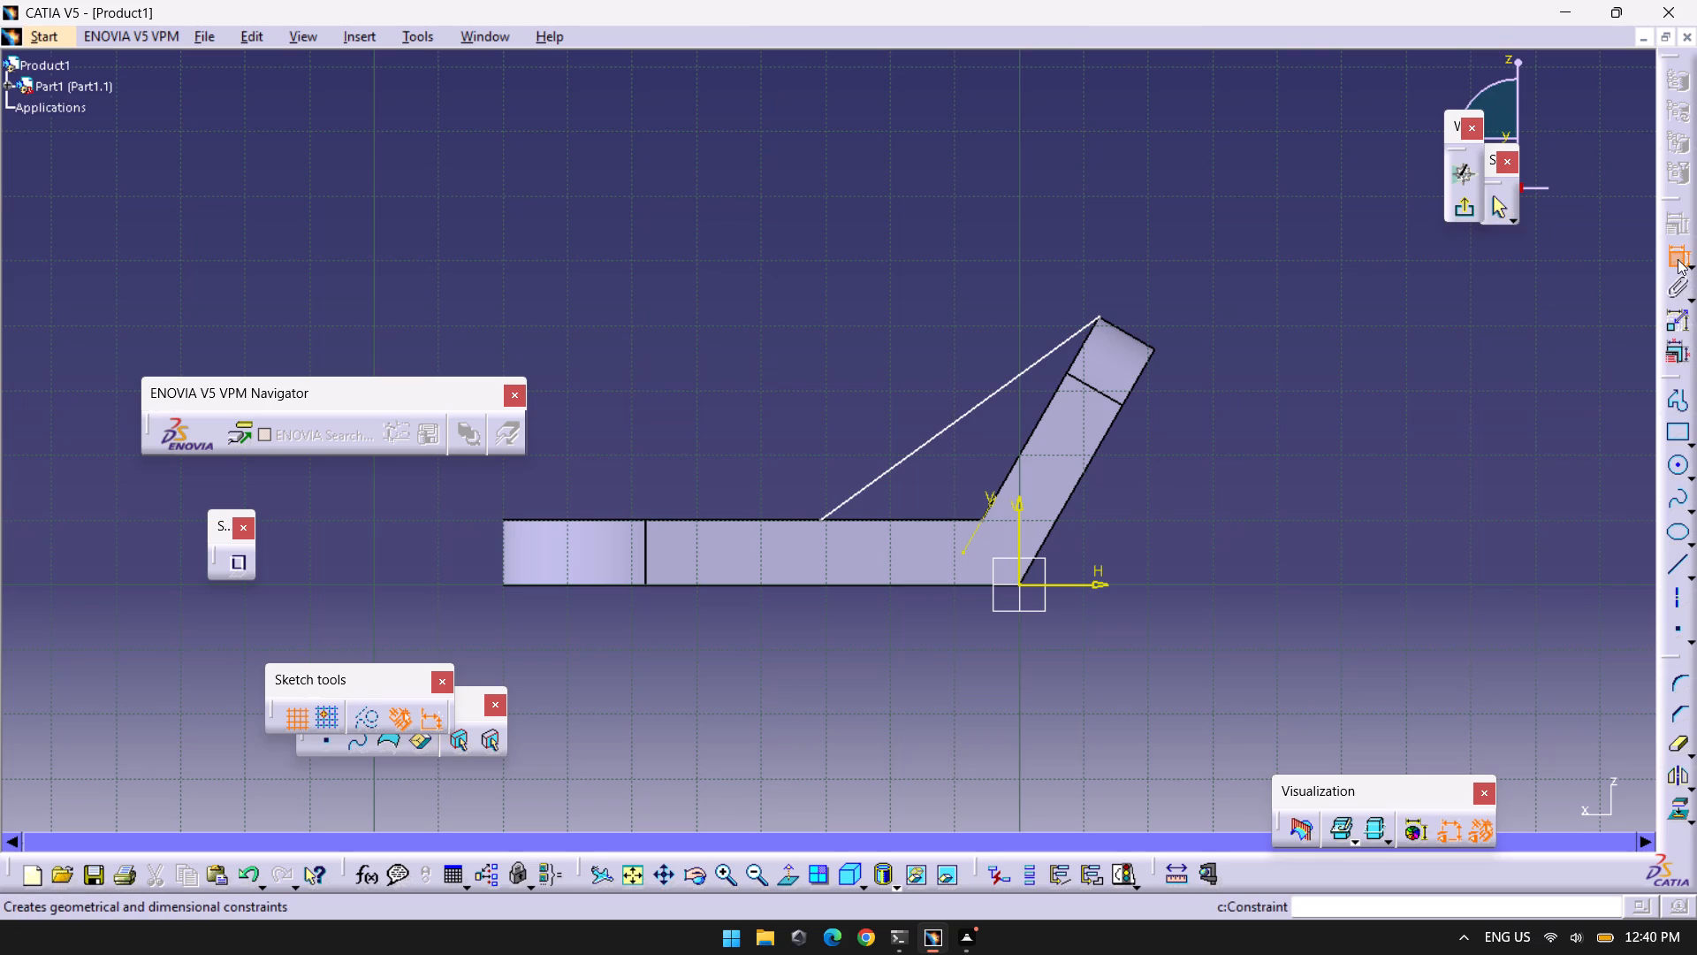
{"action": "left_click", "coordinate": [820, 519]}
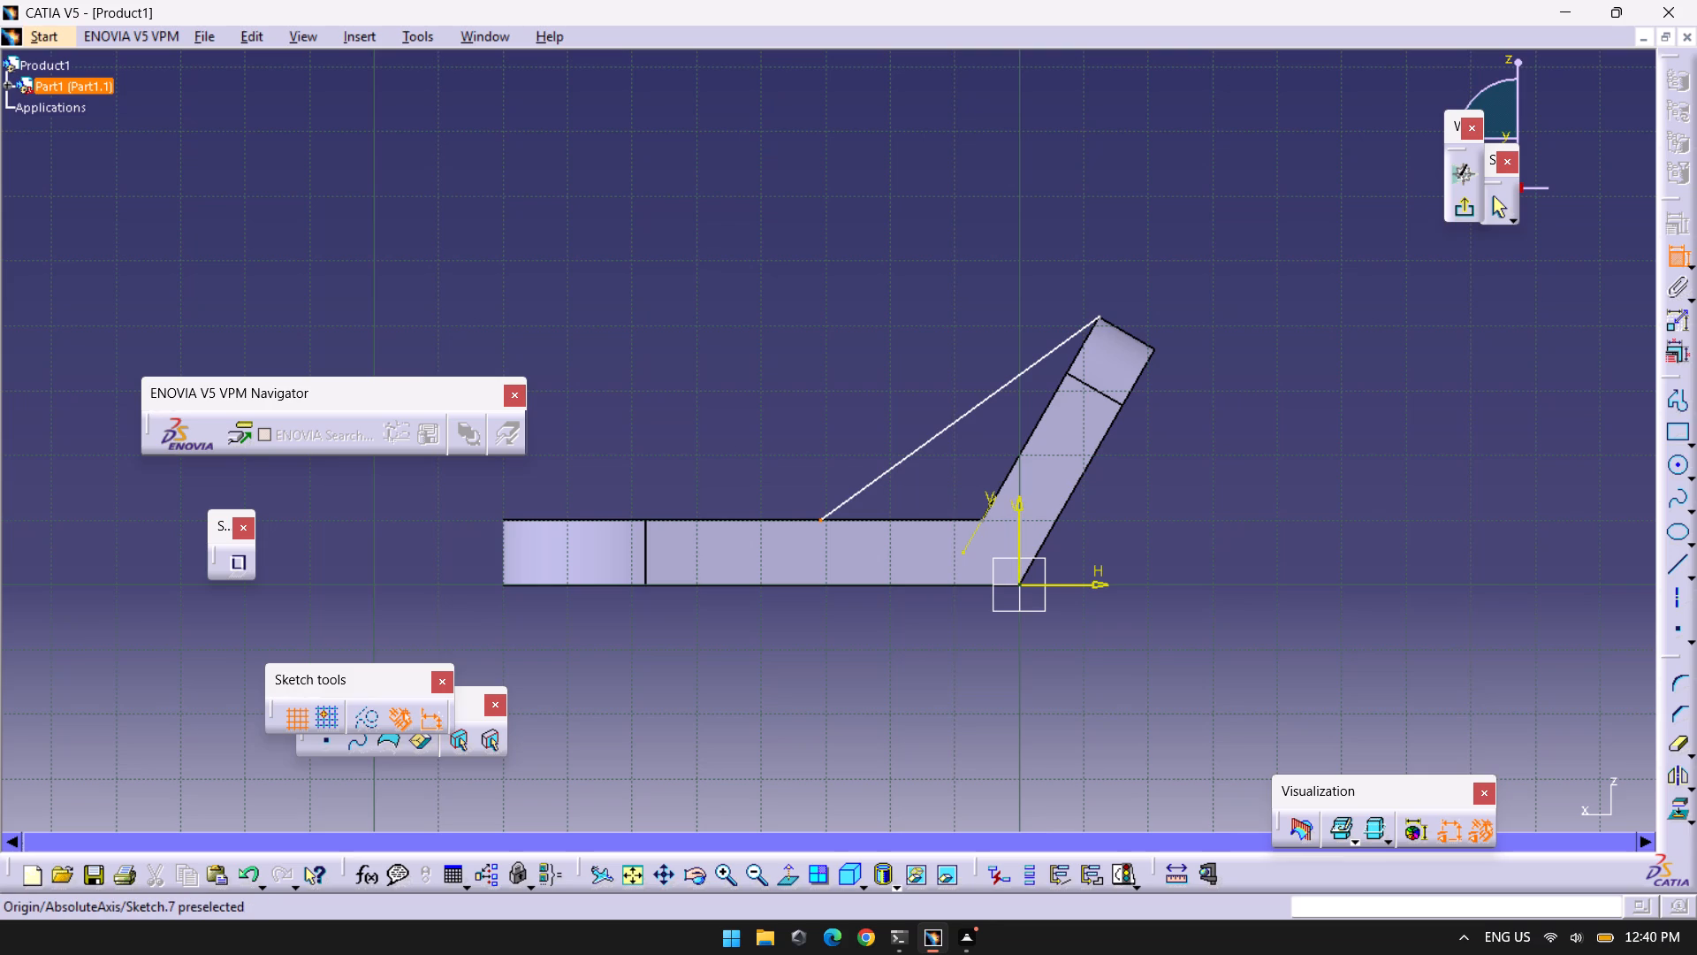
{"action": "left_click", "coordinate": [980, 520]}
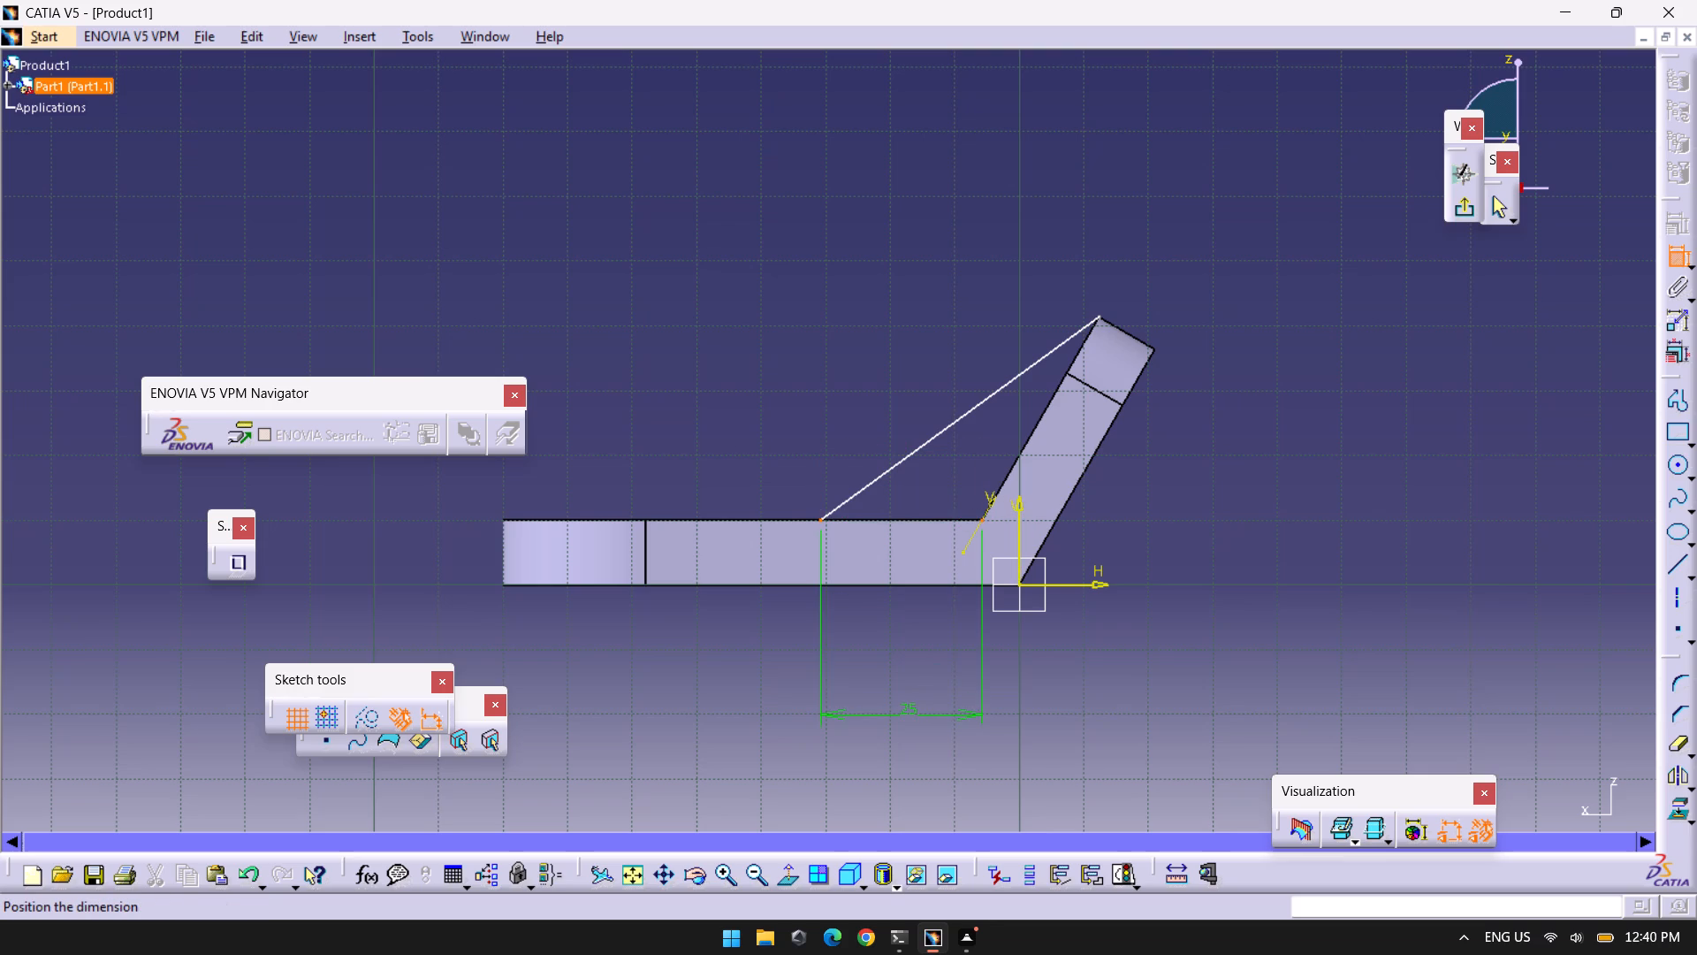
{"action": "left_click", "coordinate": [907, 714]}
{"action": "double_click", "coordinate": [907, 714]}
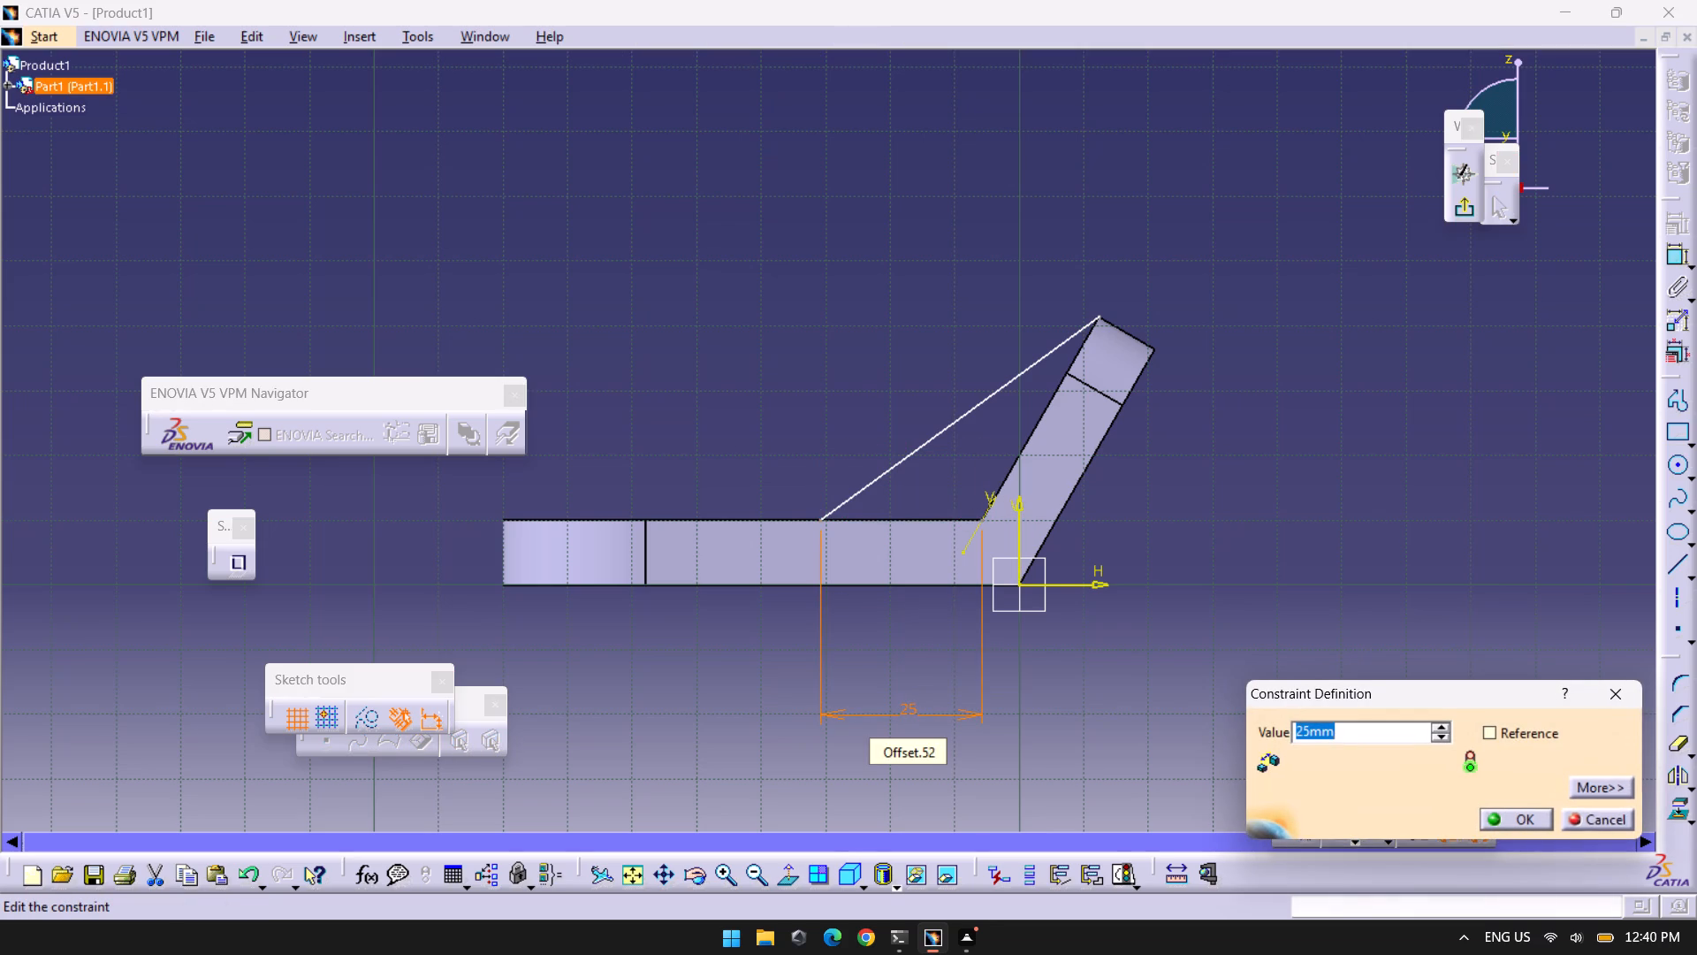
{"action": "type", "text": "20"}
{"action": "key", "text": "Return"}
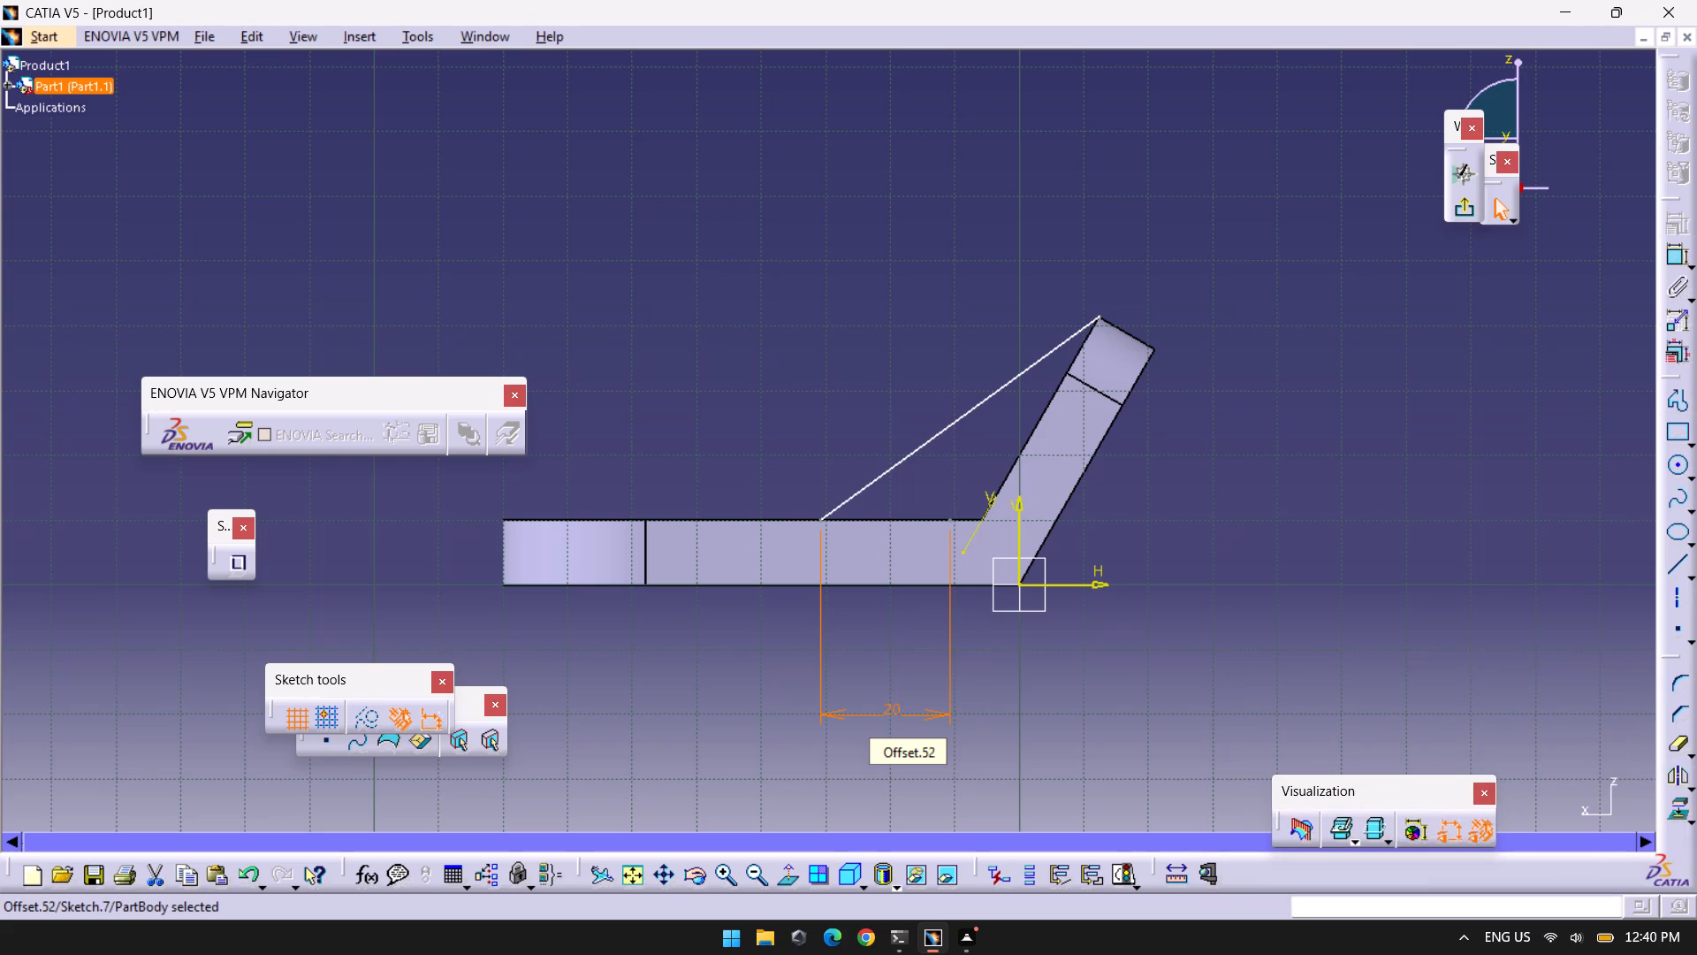
Undo the dimension changes and step back until the rib profile sketch itself is removed.
{"action": "key", "text": "ctrl+z"}
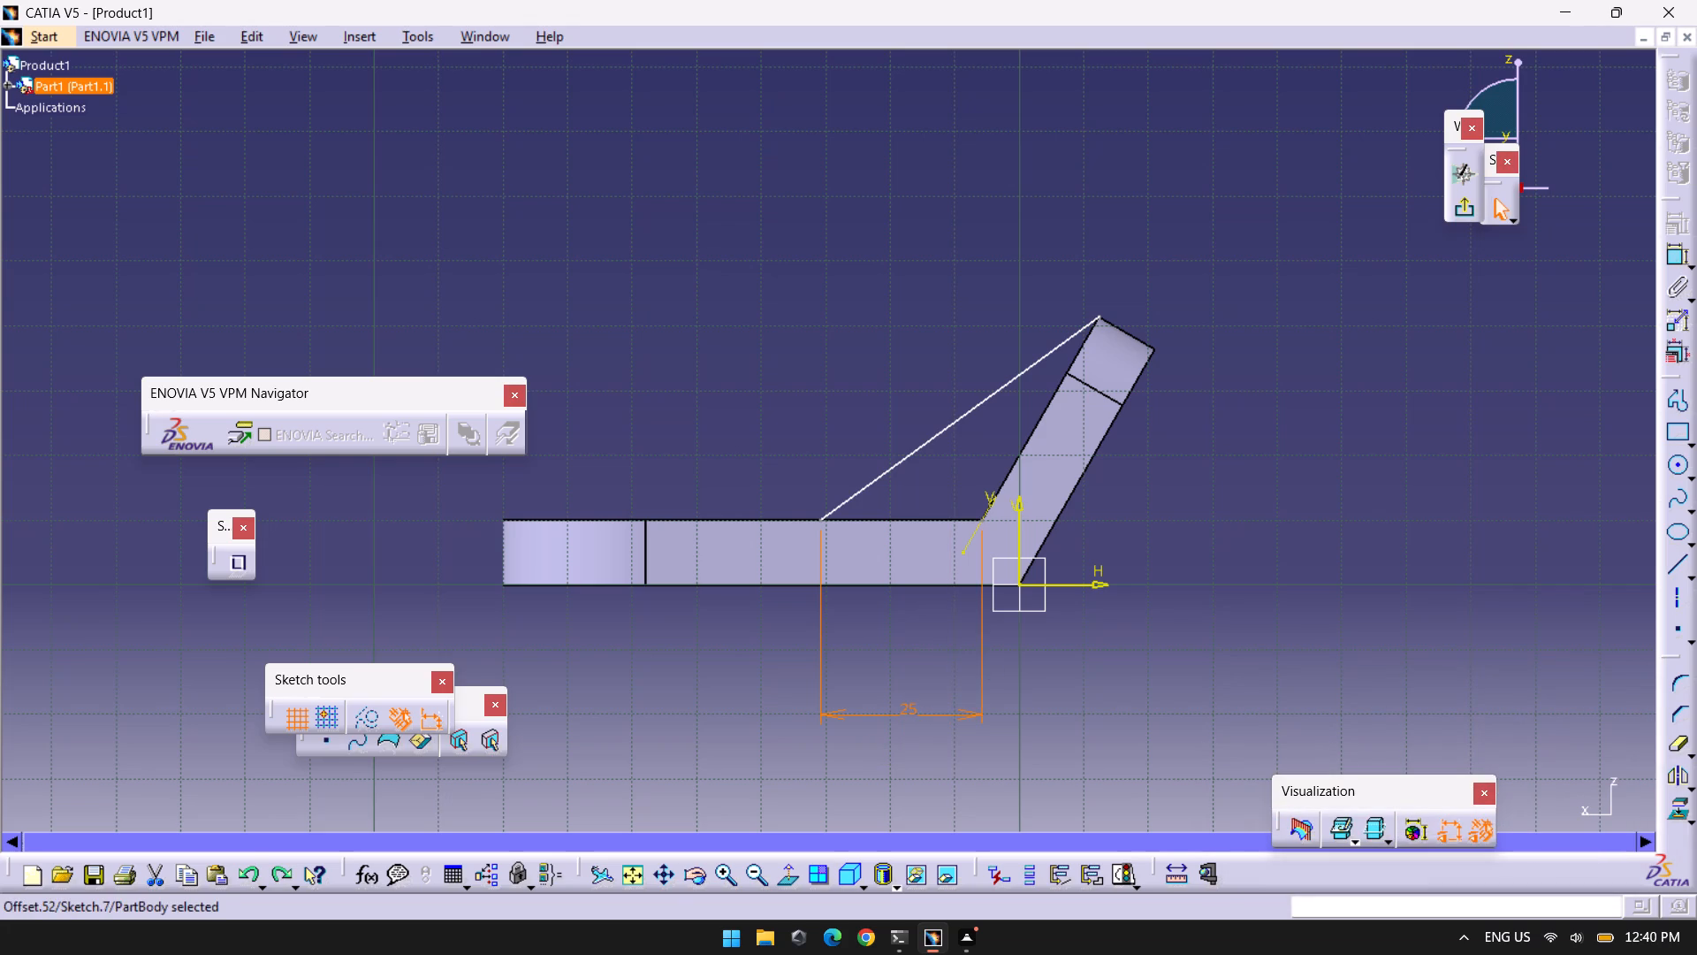
{"action": "key", "text": "ctrl+z"}
{"action": "key", "text": "ctrl+z"}
{"action": "key", "text": "ctrl+z"}
{"action": "key", "text": "ctrl+z"}
{"action": "key", "text": "ctrl+z"}
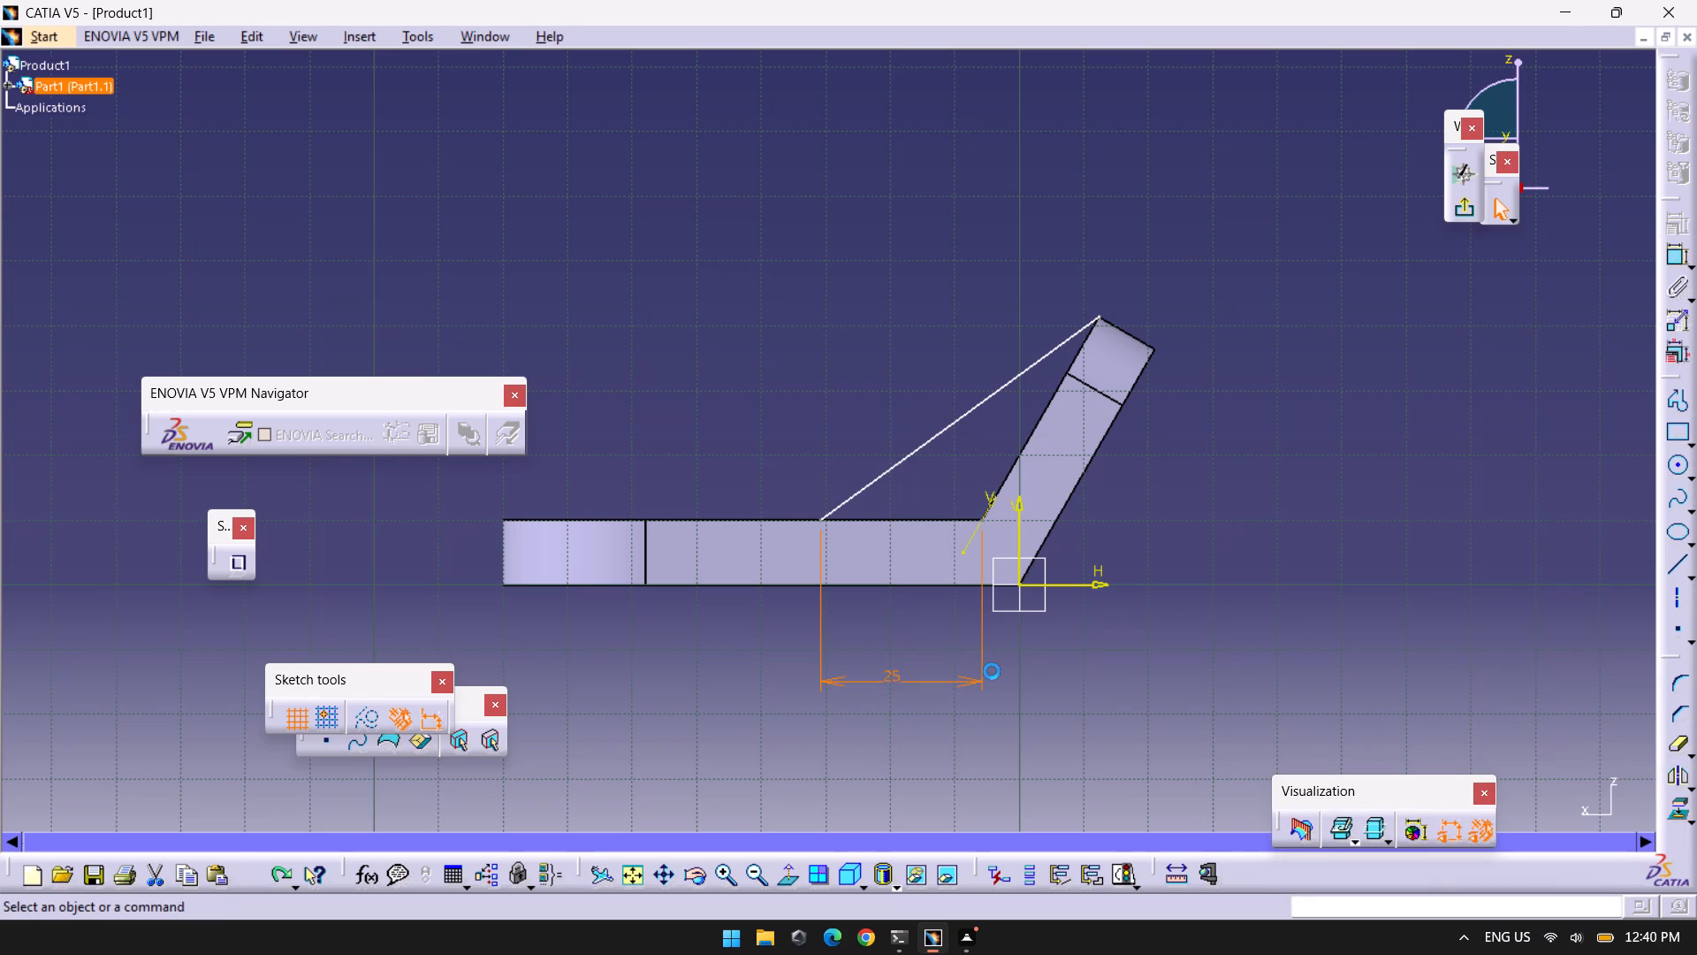
{"action": "key", "text": "ctrl+z"}
{"action": "key", "text": "ctrl+z"}
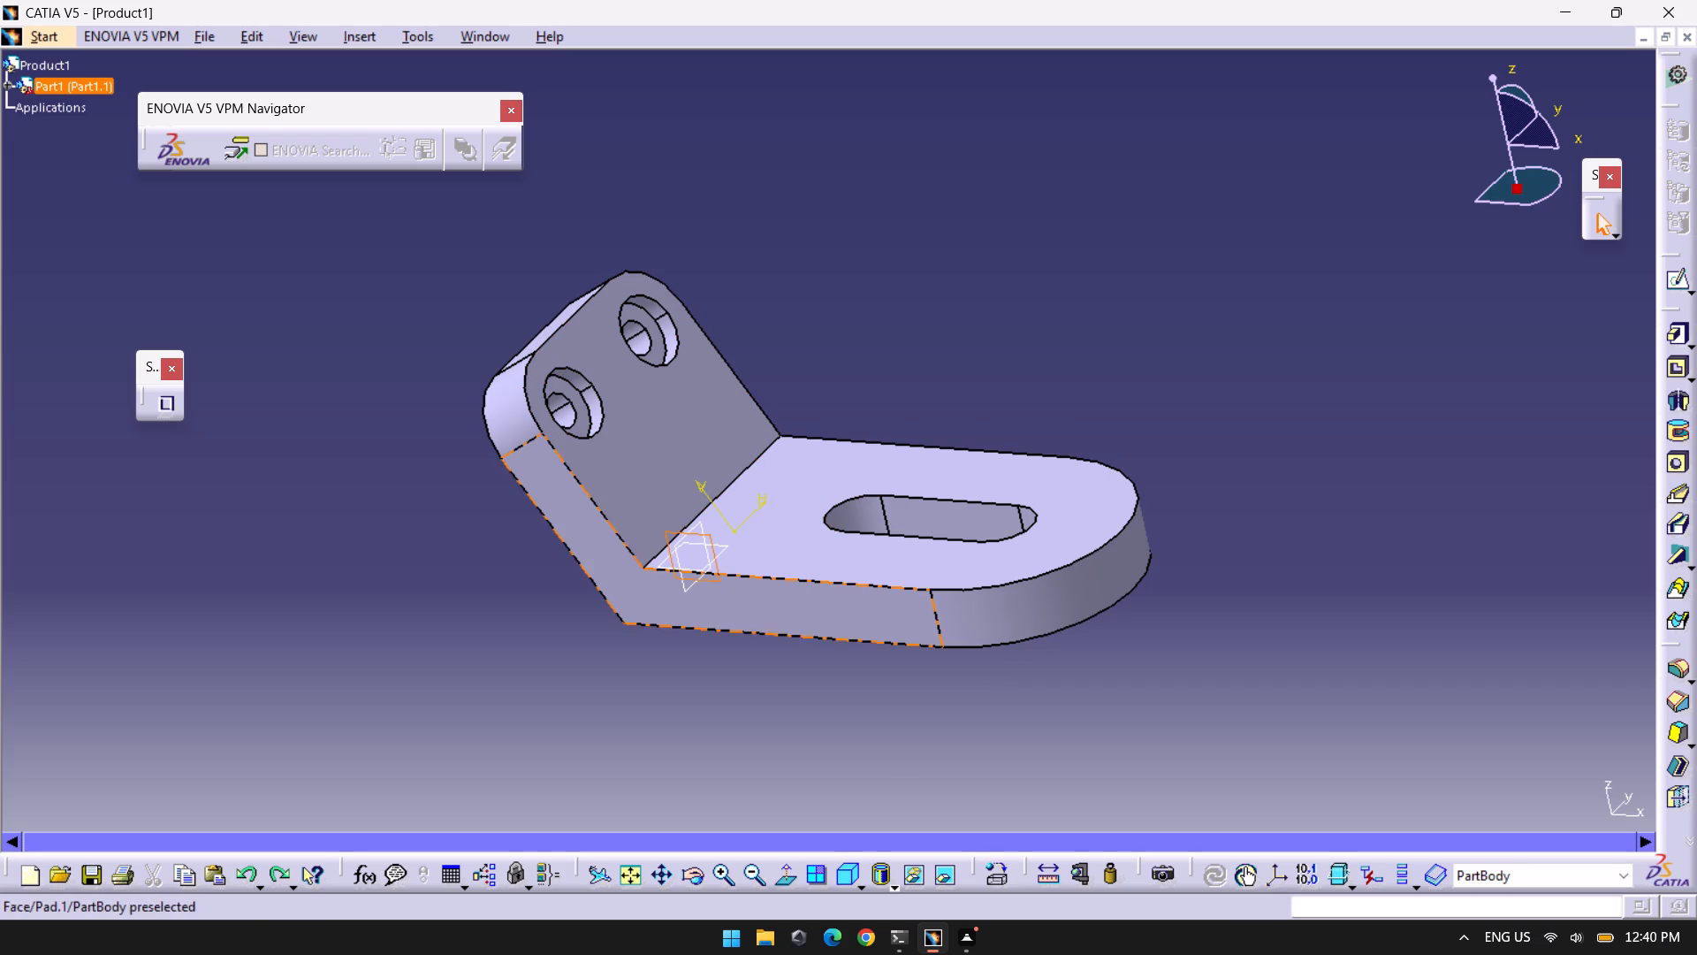
Open a sketch on the base plate's top face and measure from the slot's near rounded end to the bend edge, without keeping the dimension.
{"action": "left_click", "coordinate": [1676, 281]}
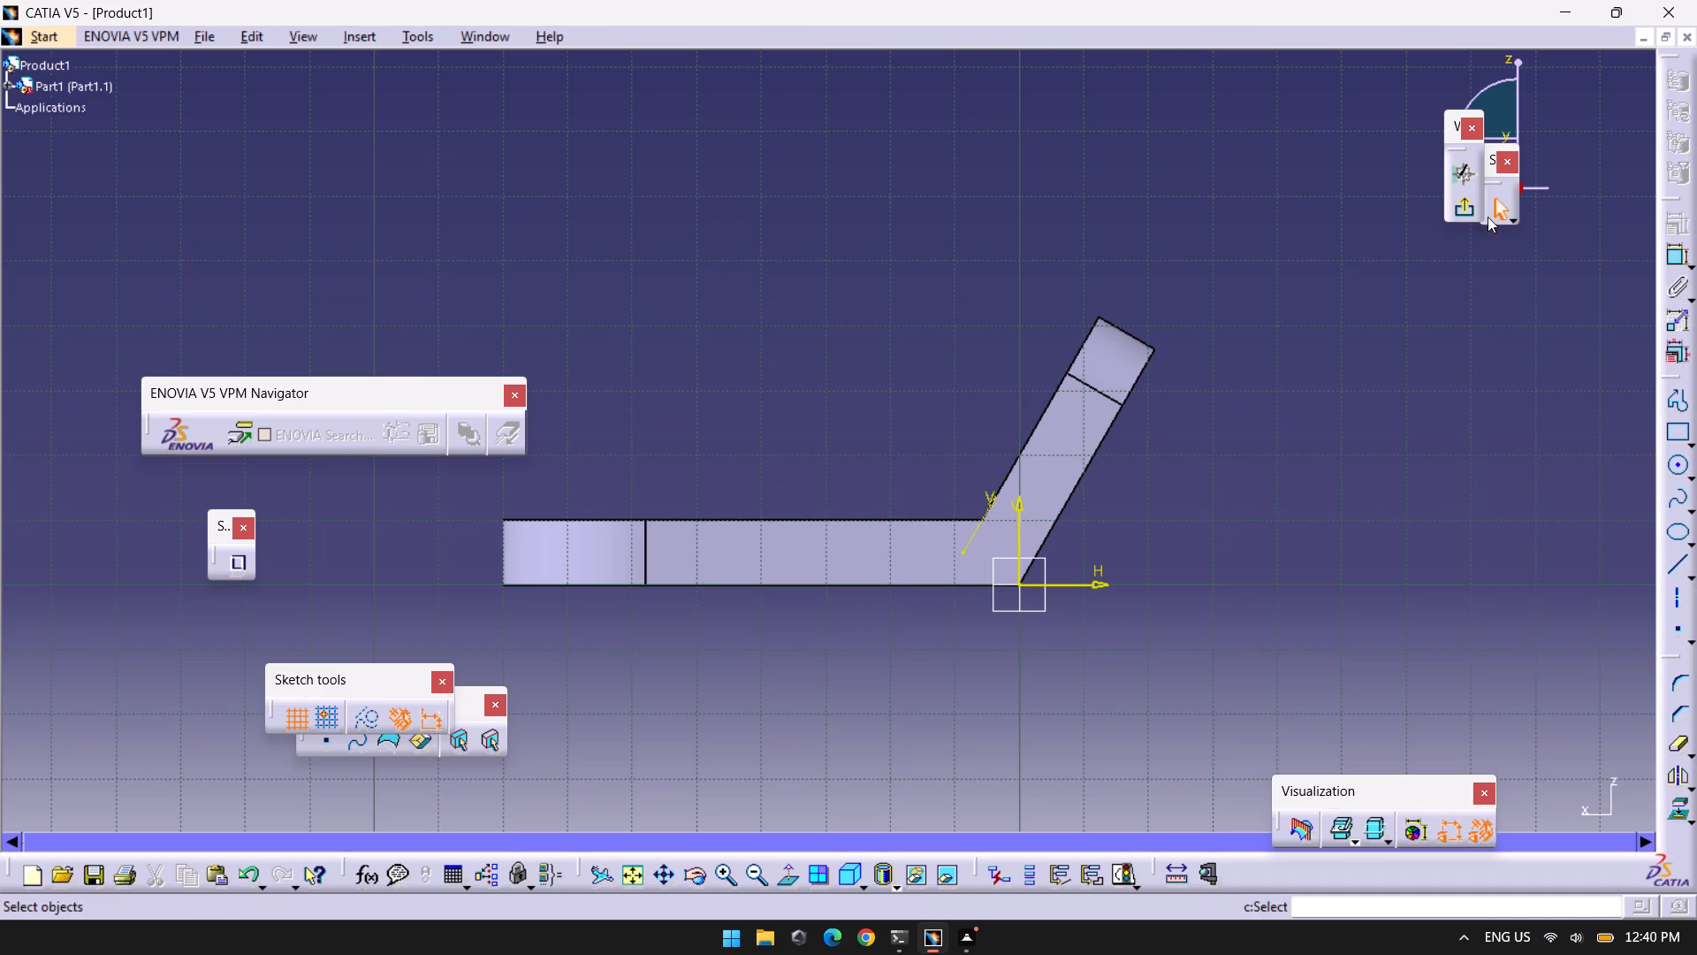
{"action": "left_click", "coordinate": [1460, 212]}
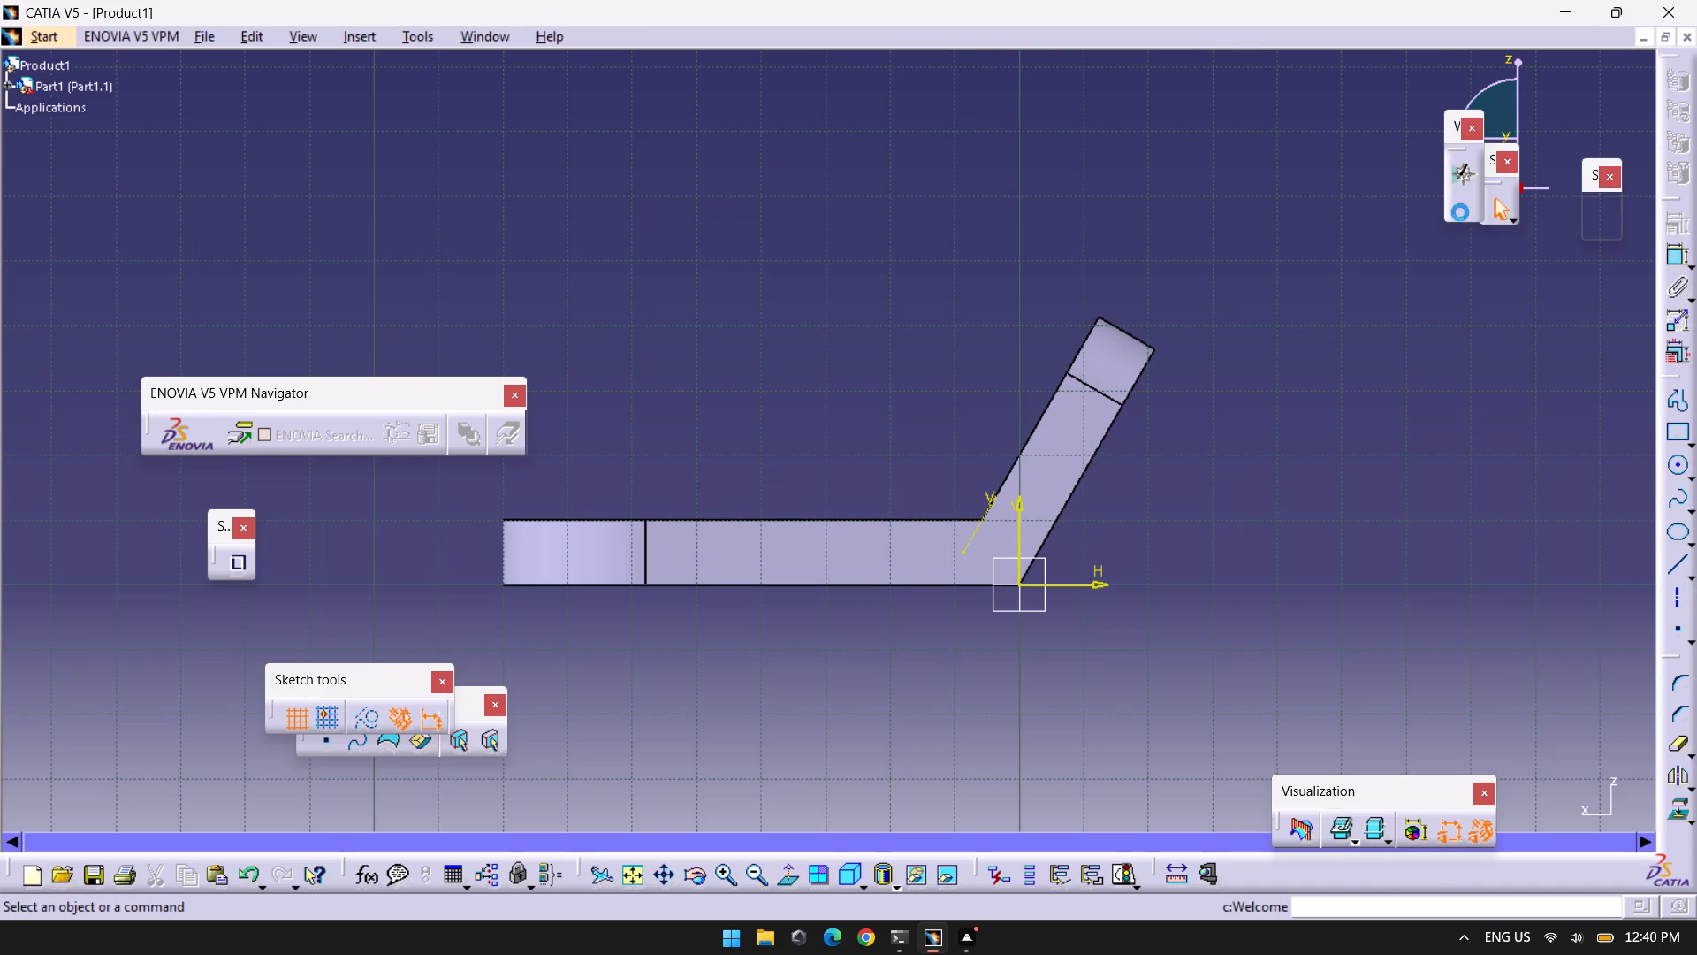
{"action": "left_click", "coordinate": [890, 475]}
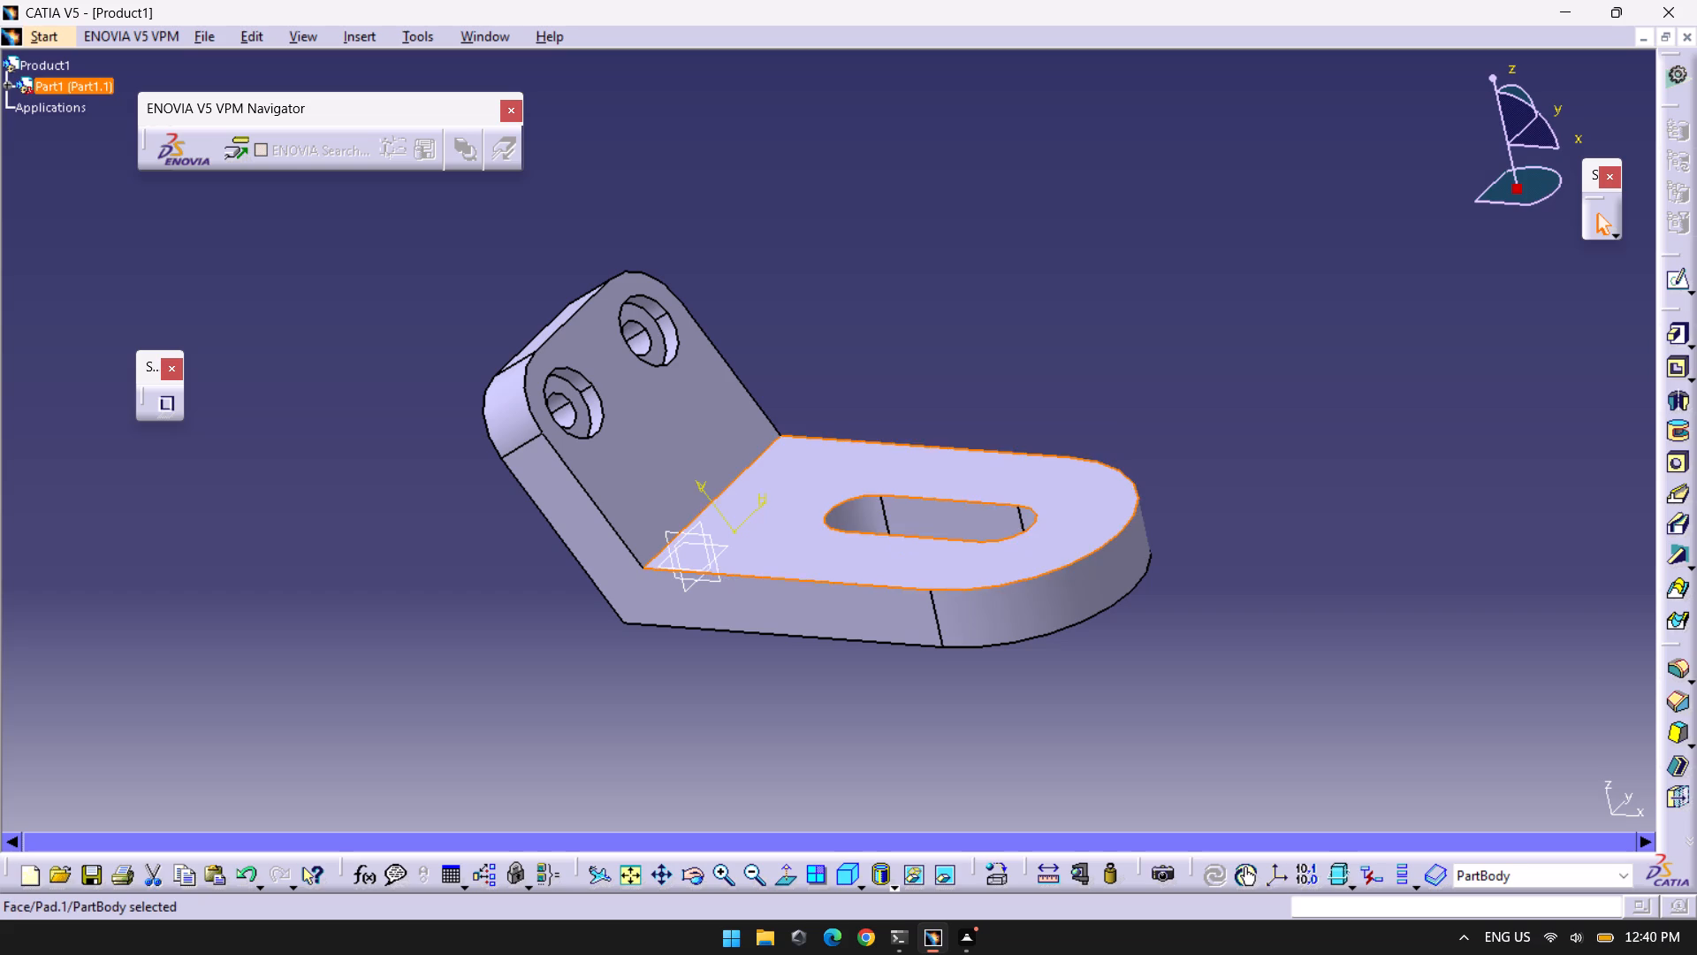
{"action": "left_click", "coordinate": [1668, 276]}
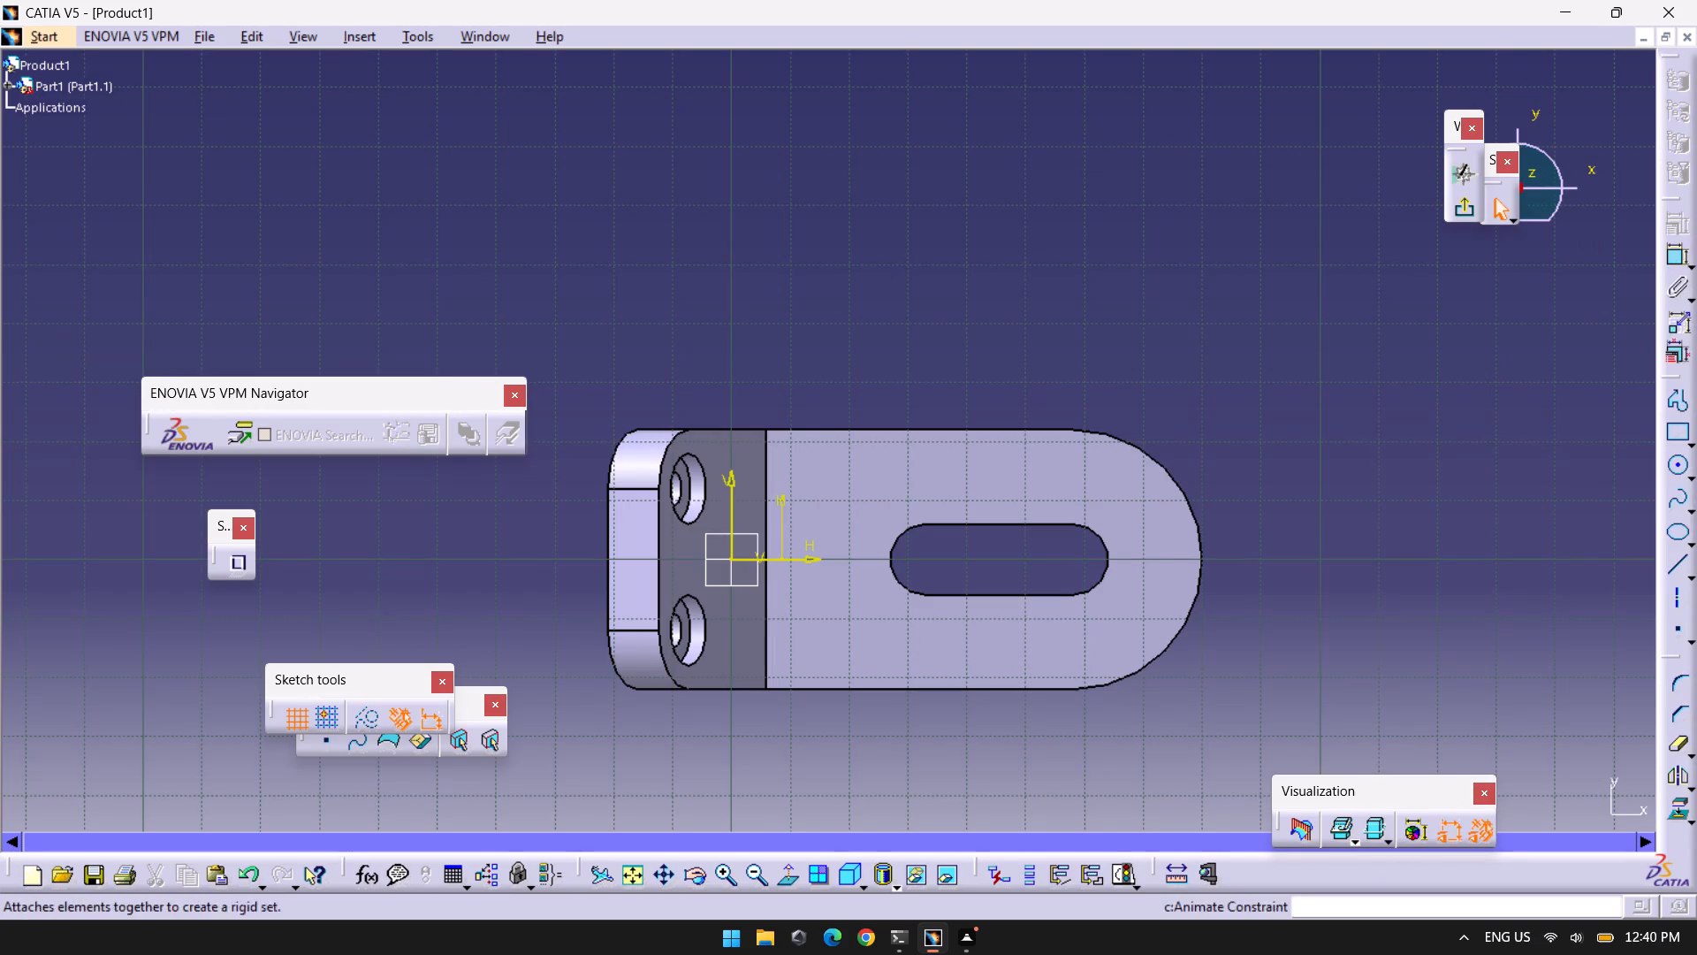
{"action": "left_click", "coordinate": [1664, 253]}
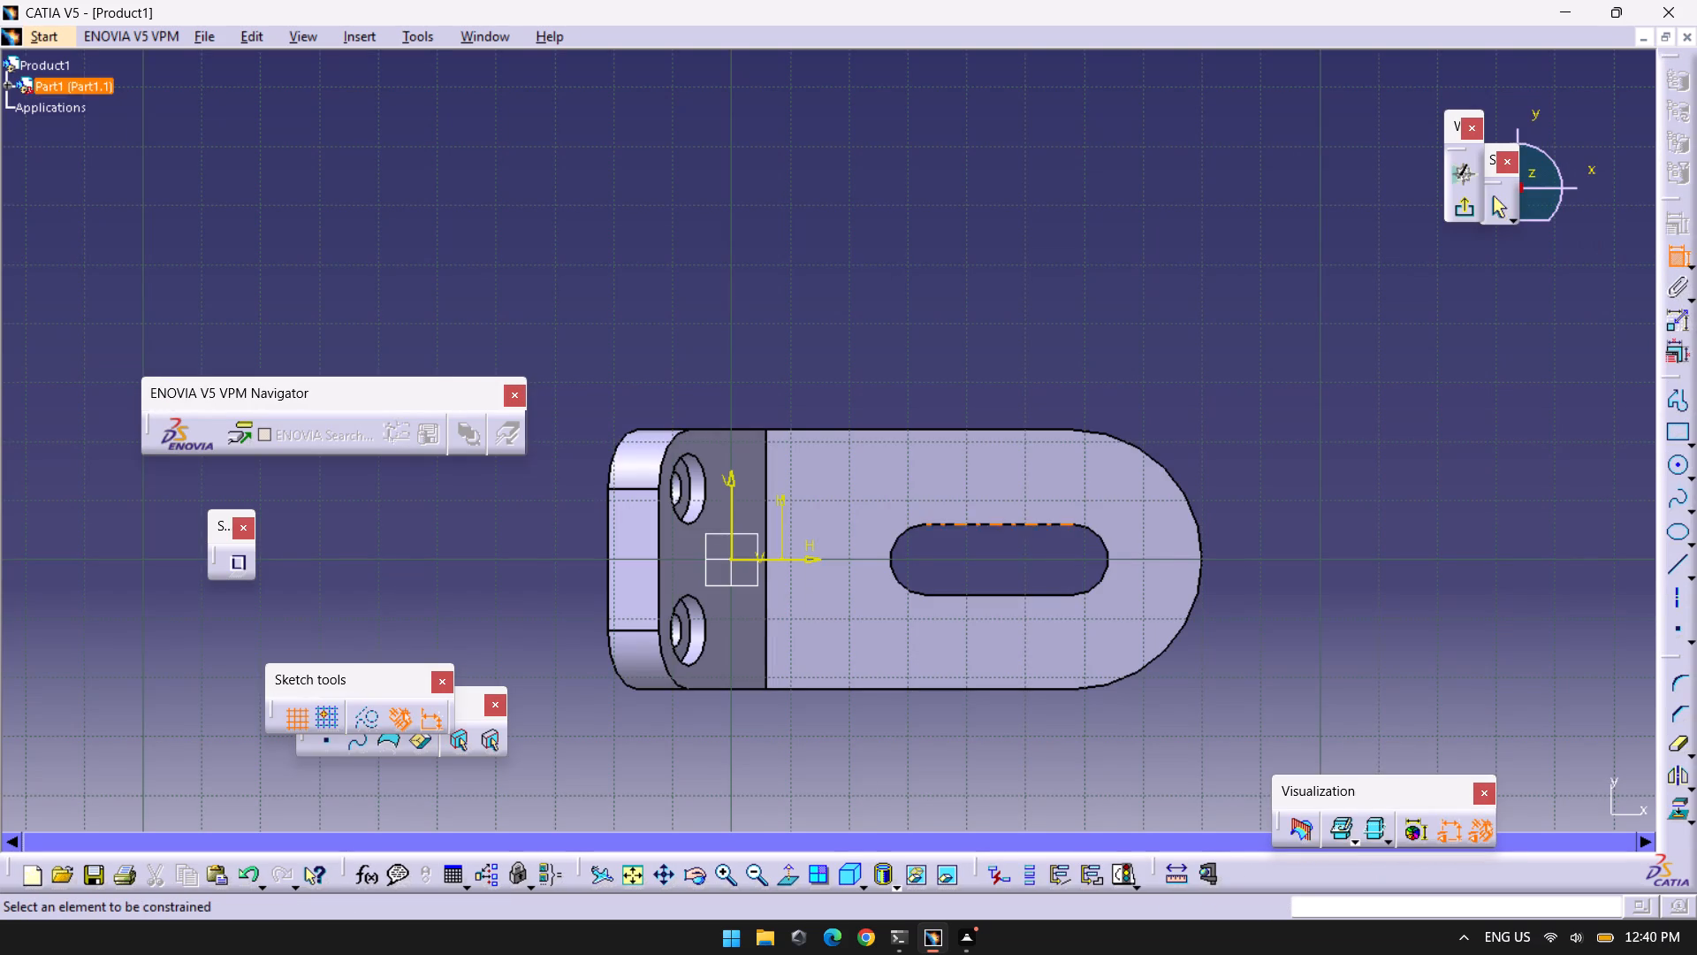
{"action": "left_click", "coordinate": [900, 567]}
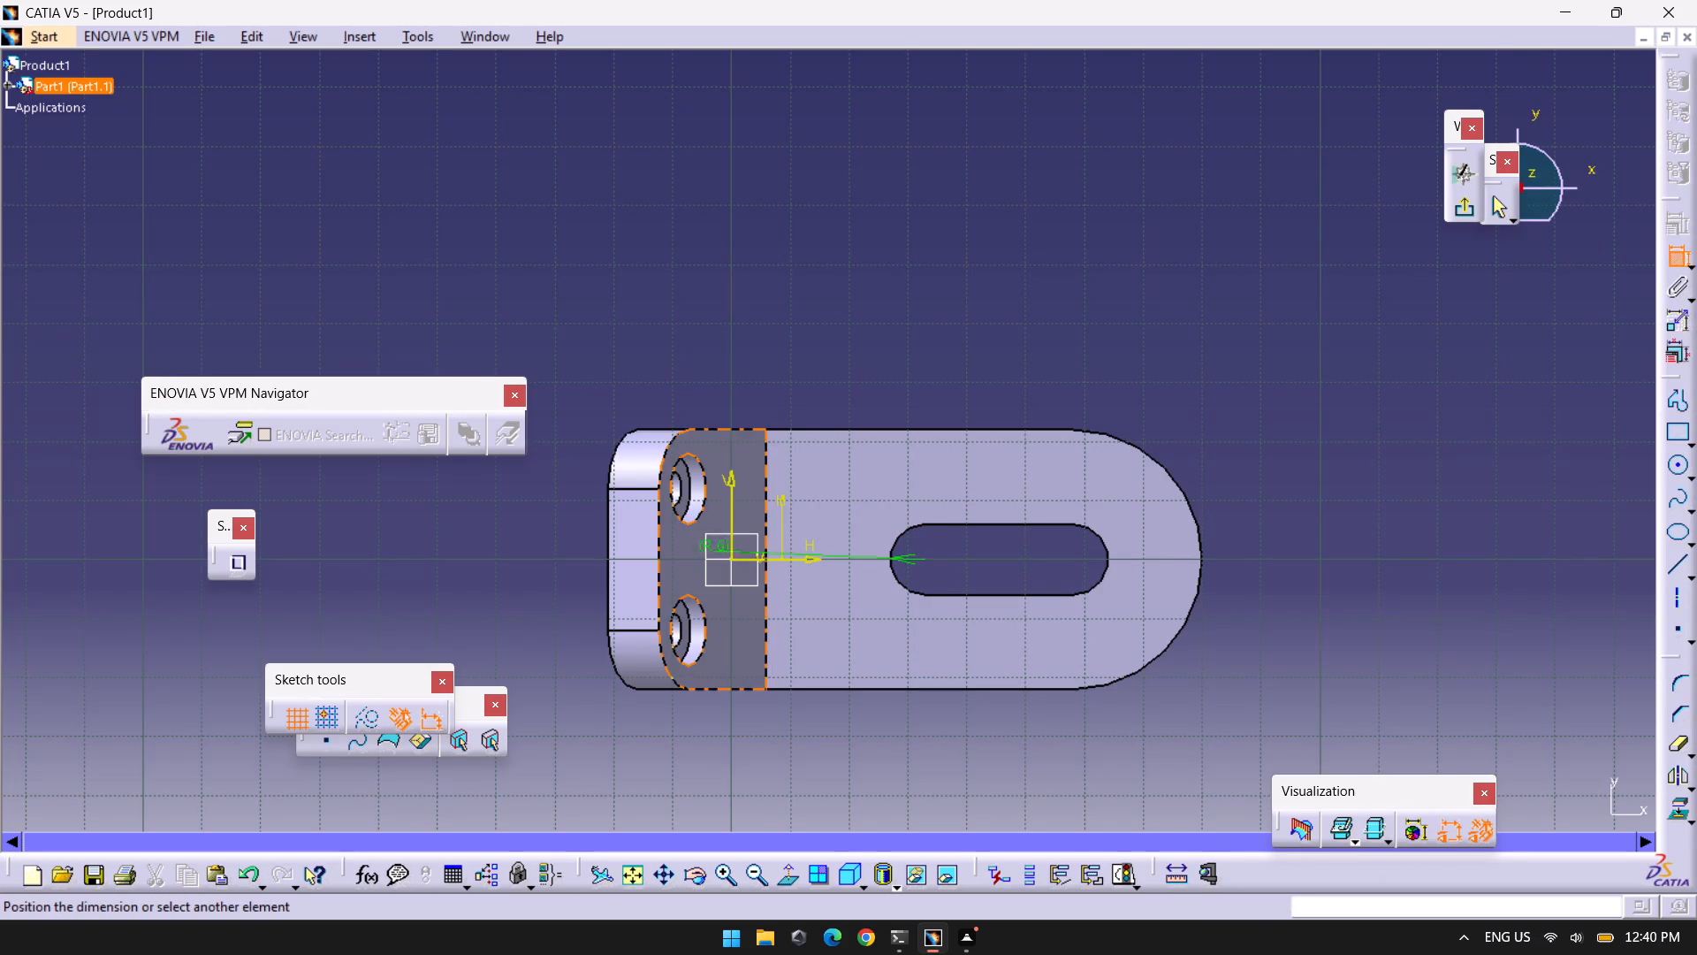
{"action": "left_click", "coordinate": [764, 543]}
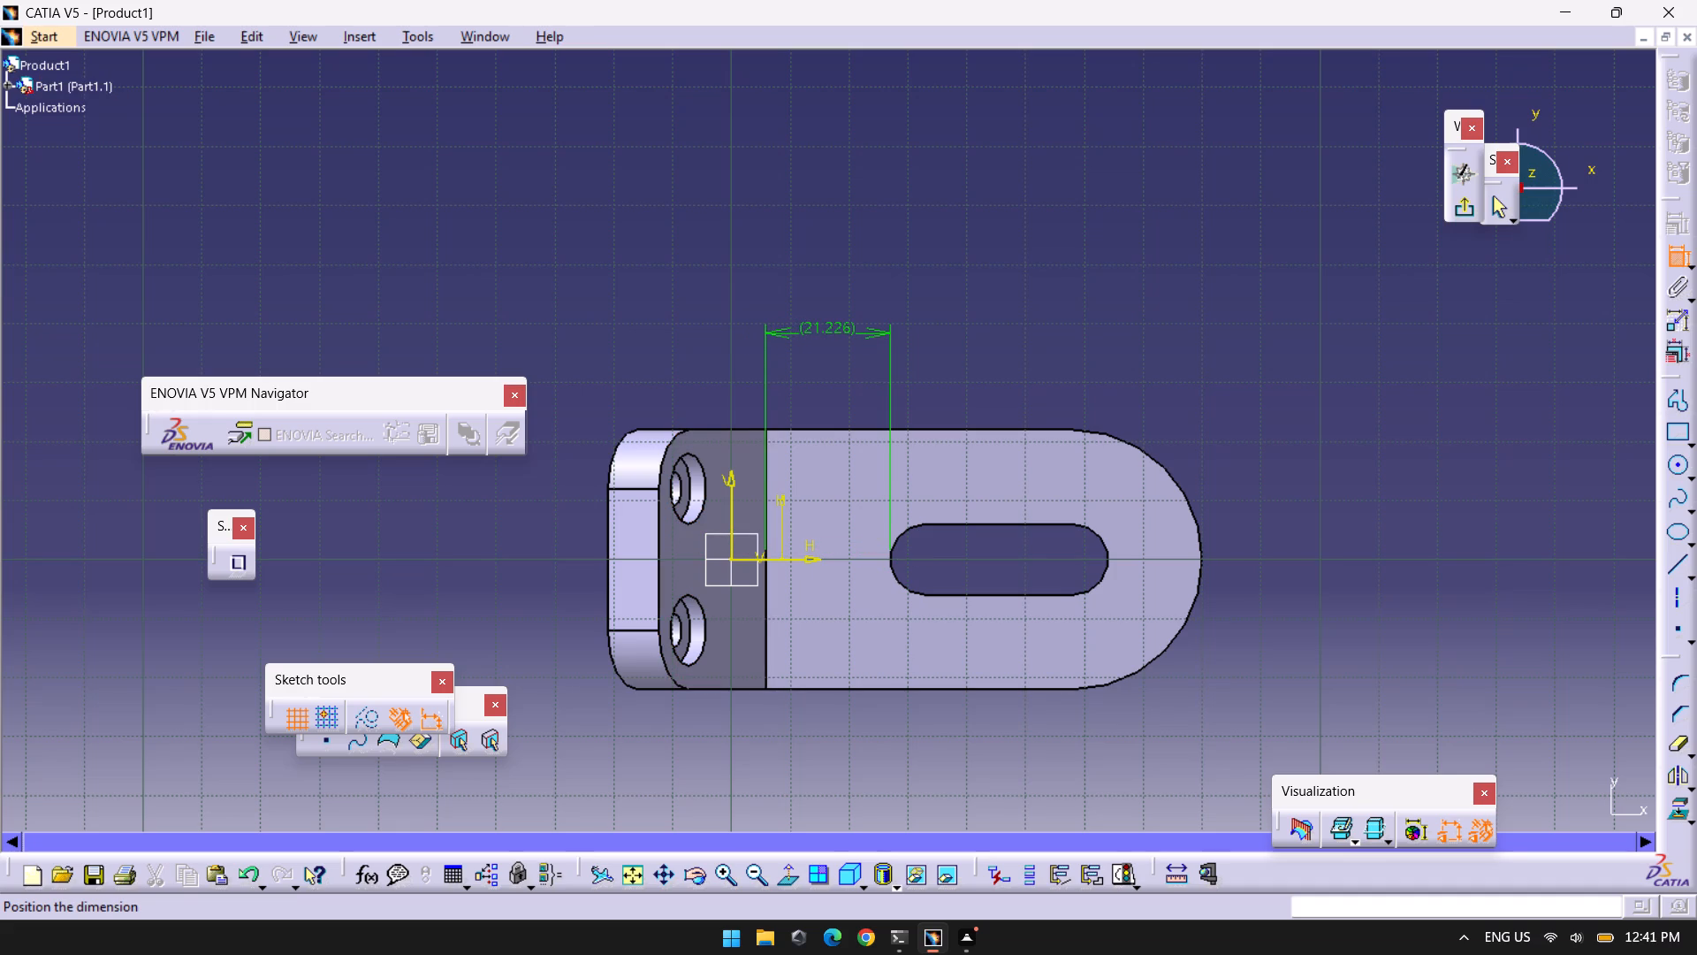
{"action": "key", "text": "Escape"}
{"action": "key", "text": "Escape"}
{"action": "key", "text": "Escape"}
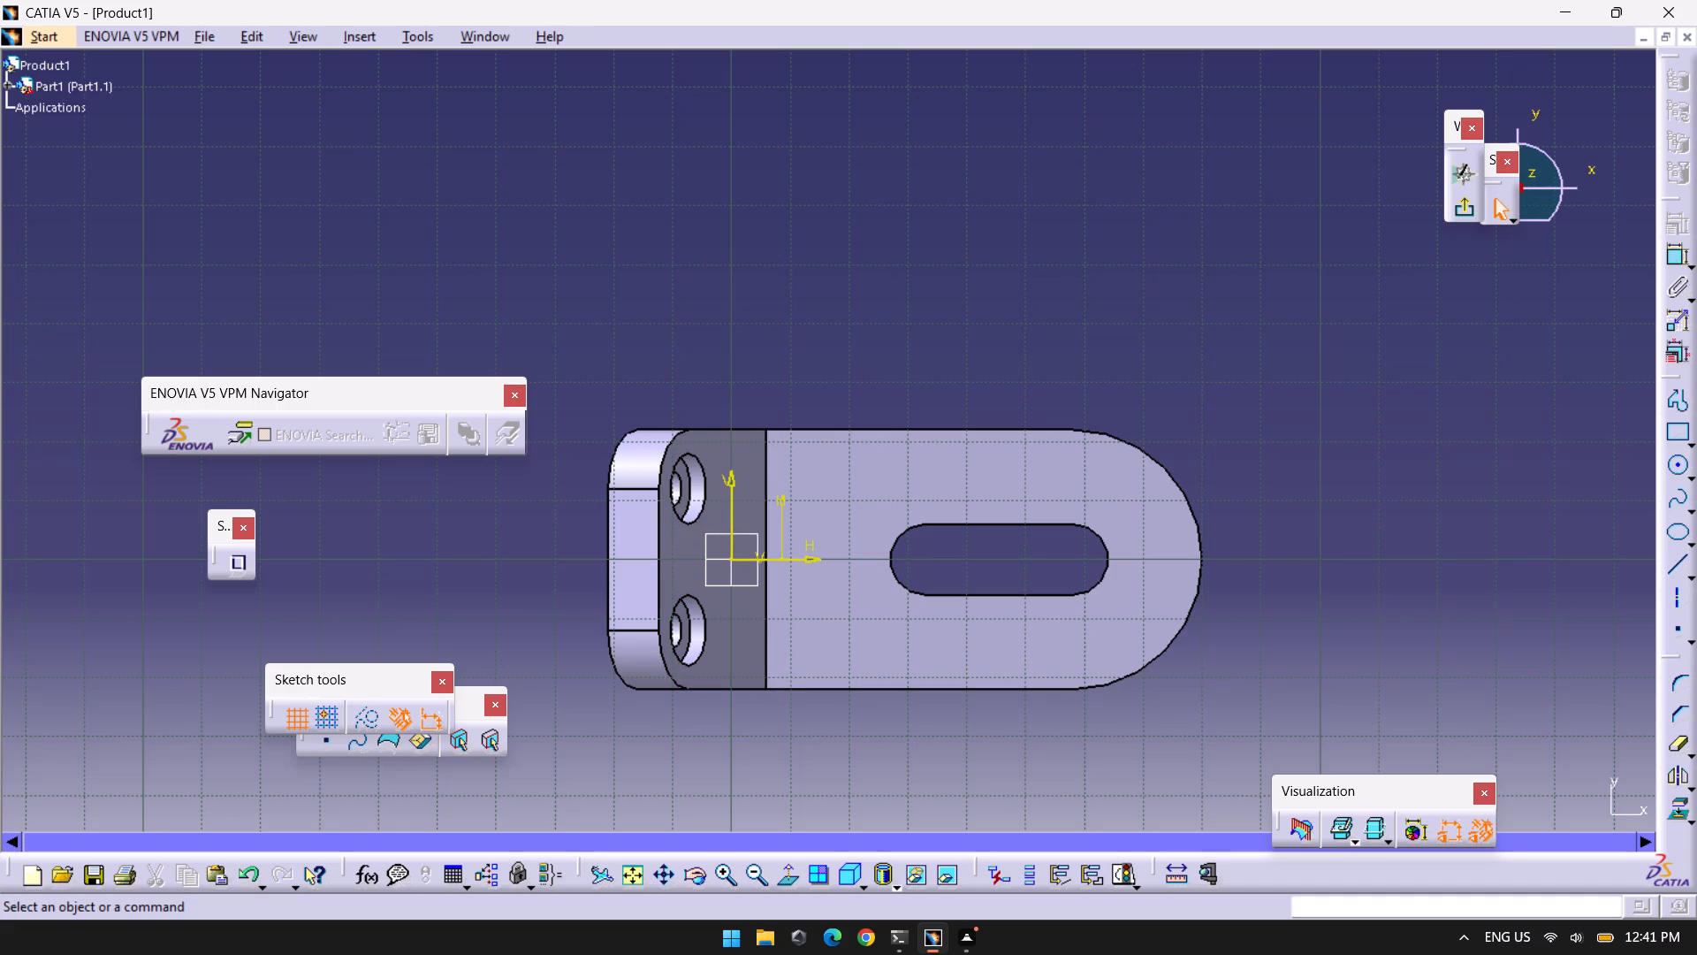
{"action": "left_click", "coordinate": [1462, 213]}
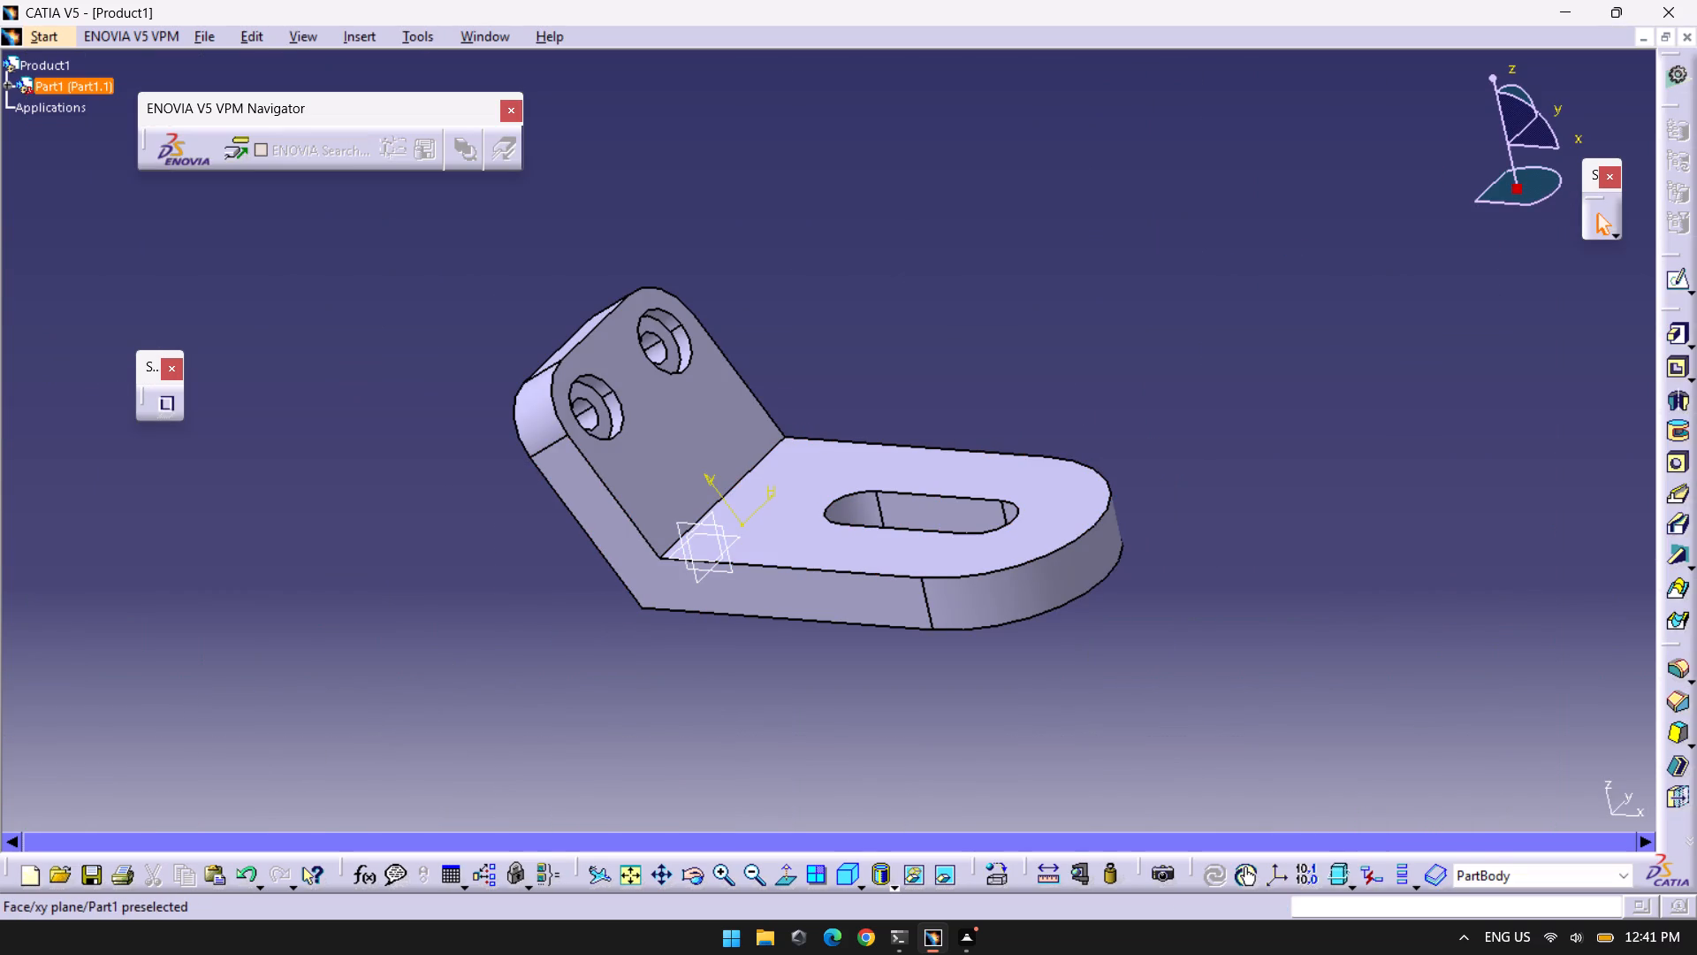
Start a new rib sketch on the zx plane and project the inner edge of the slanted arm's tip into it.
{"action": "left_click", "coordinate": [725, 533]}
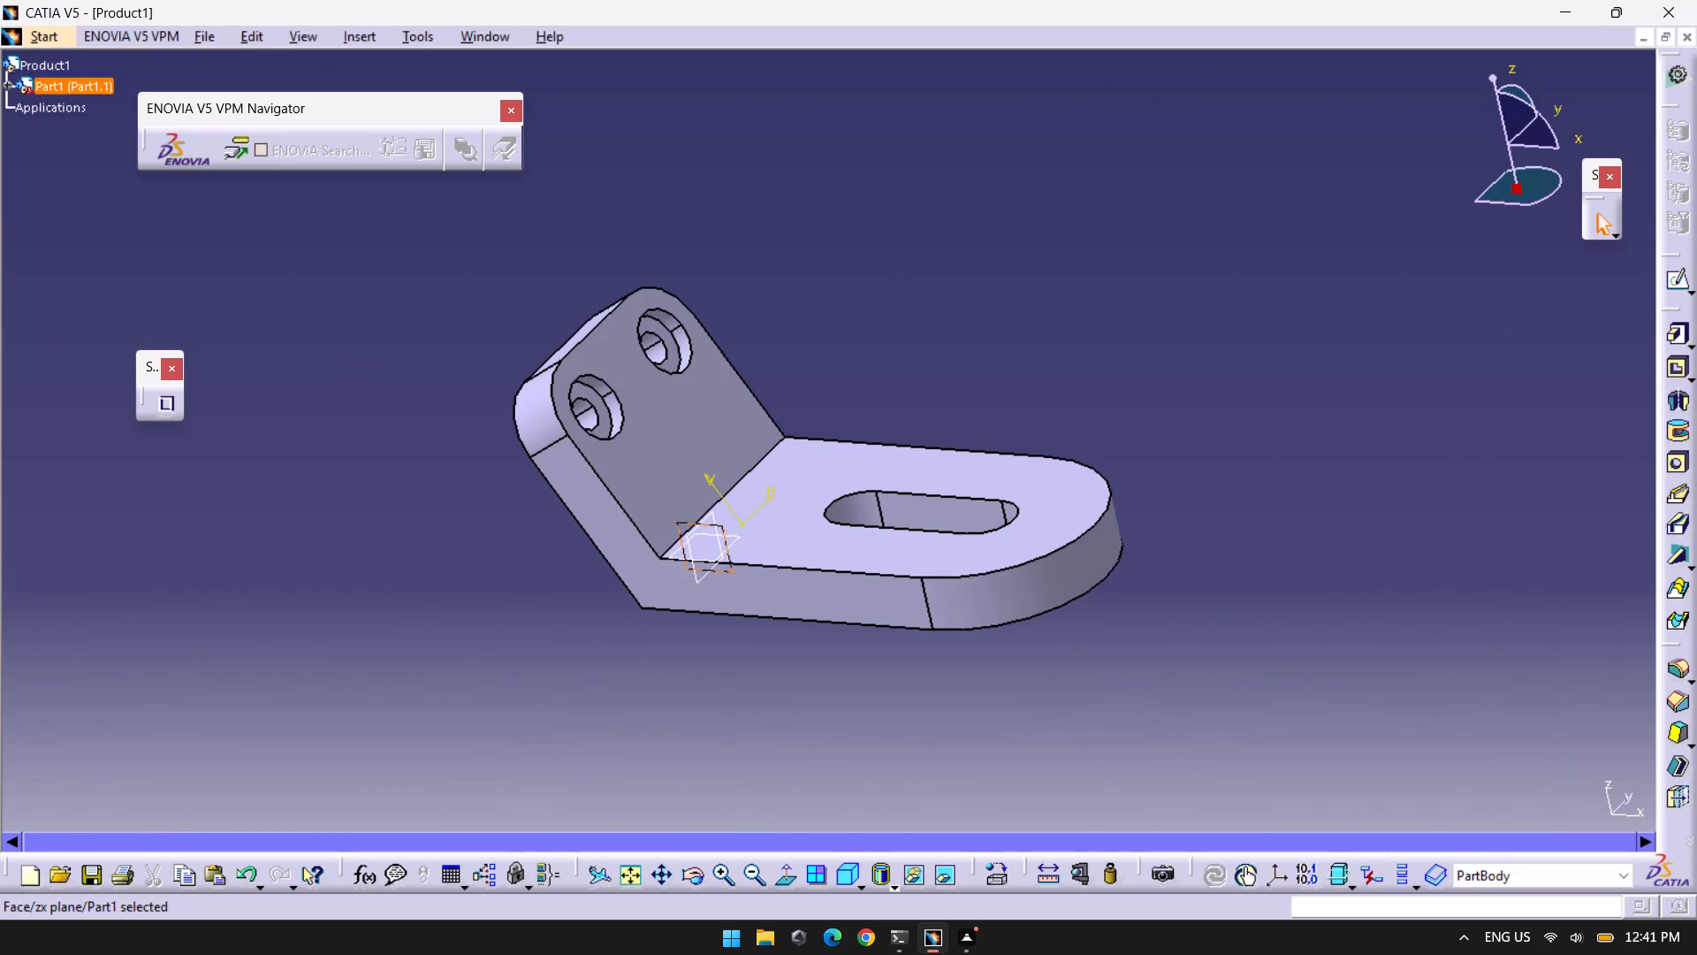
{"action": "left_click", "coordinate": [1670, 283]}
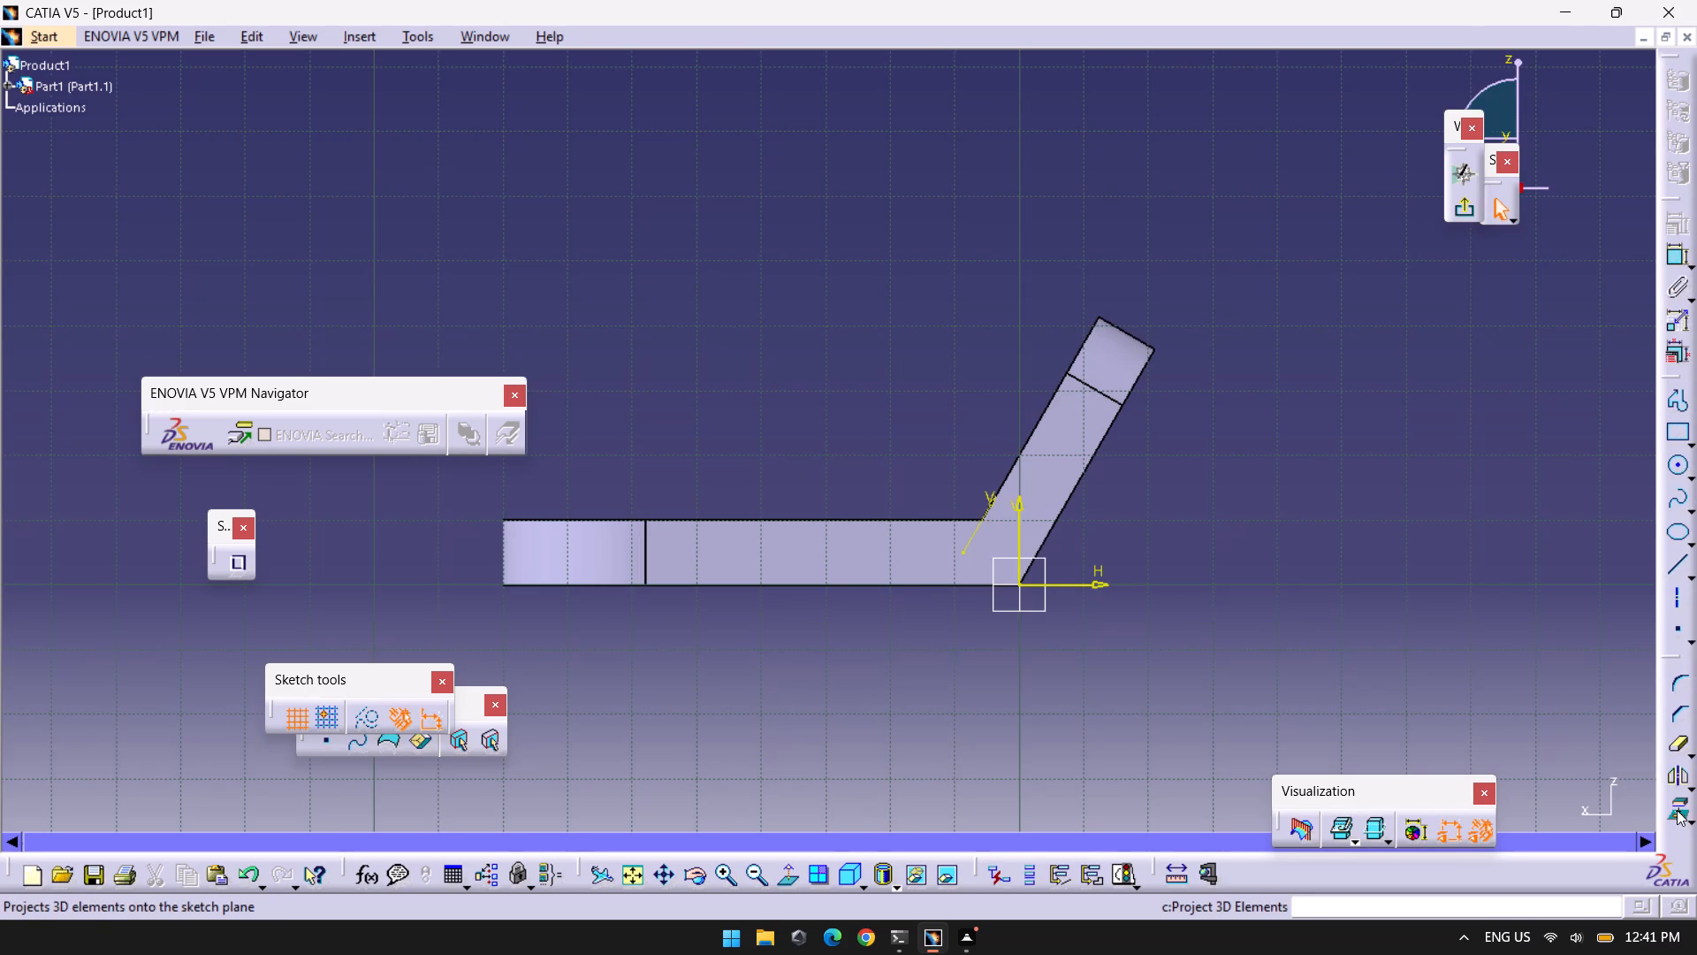
{"action": "left_click", "coordinate": [1677, 810]}
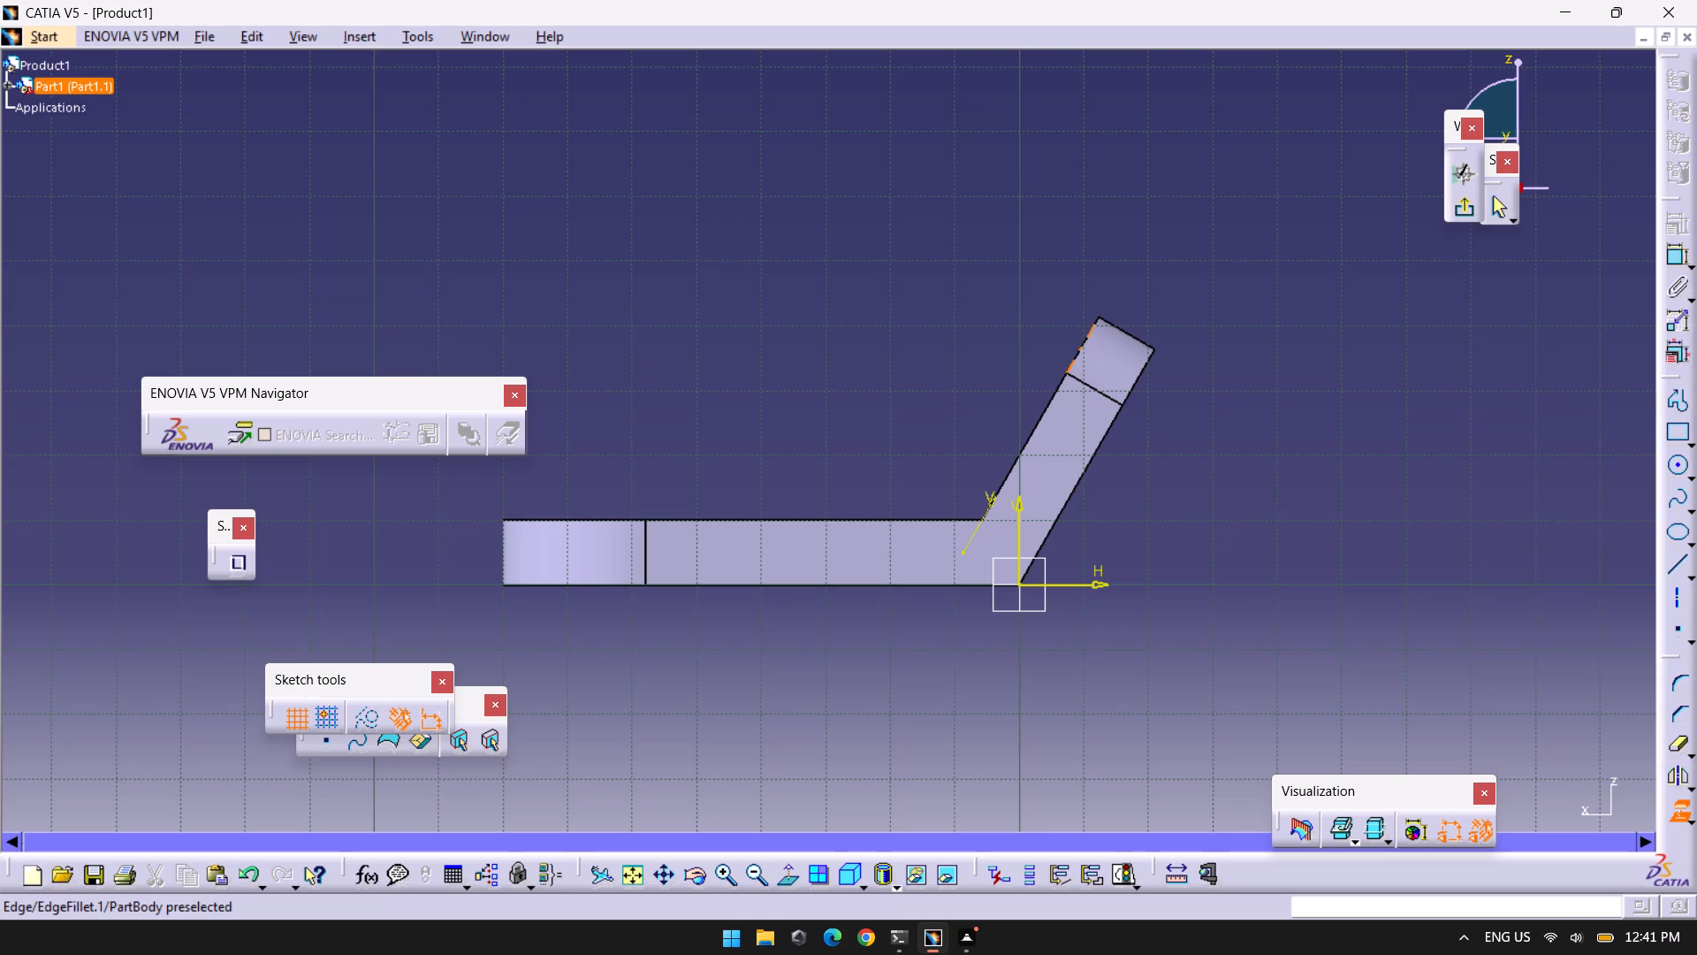
{"action": "left_click", "coordinate": [1095, 322]}
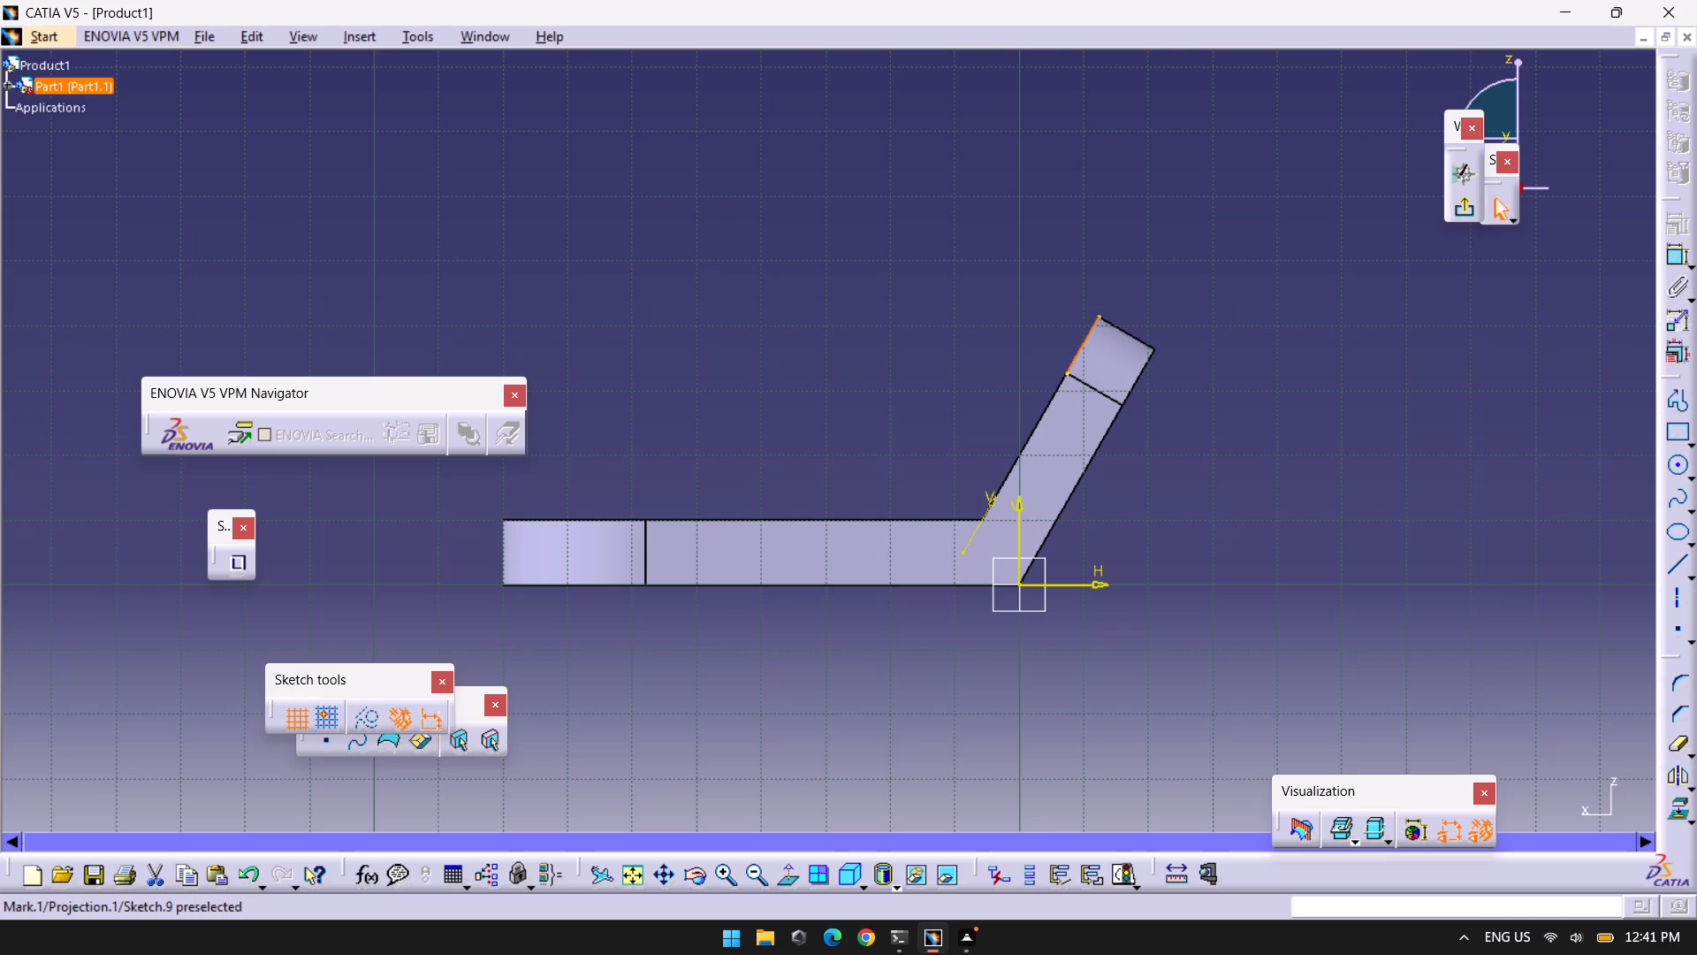
{"action": "left_click", "coordinate": [902, 519]}
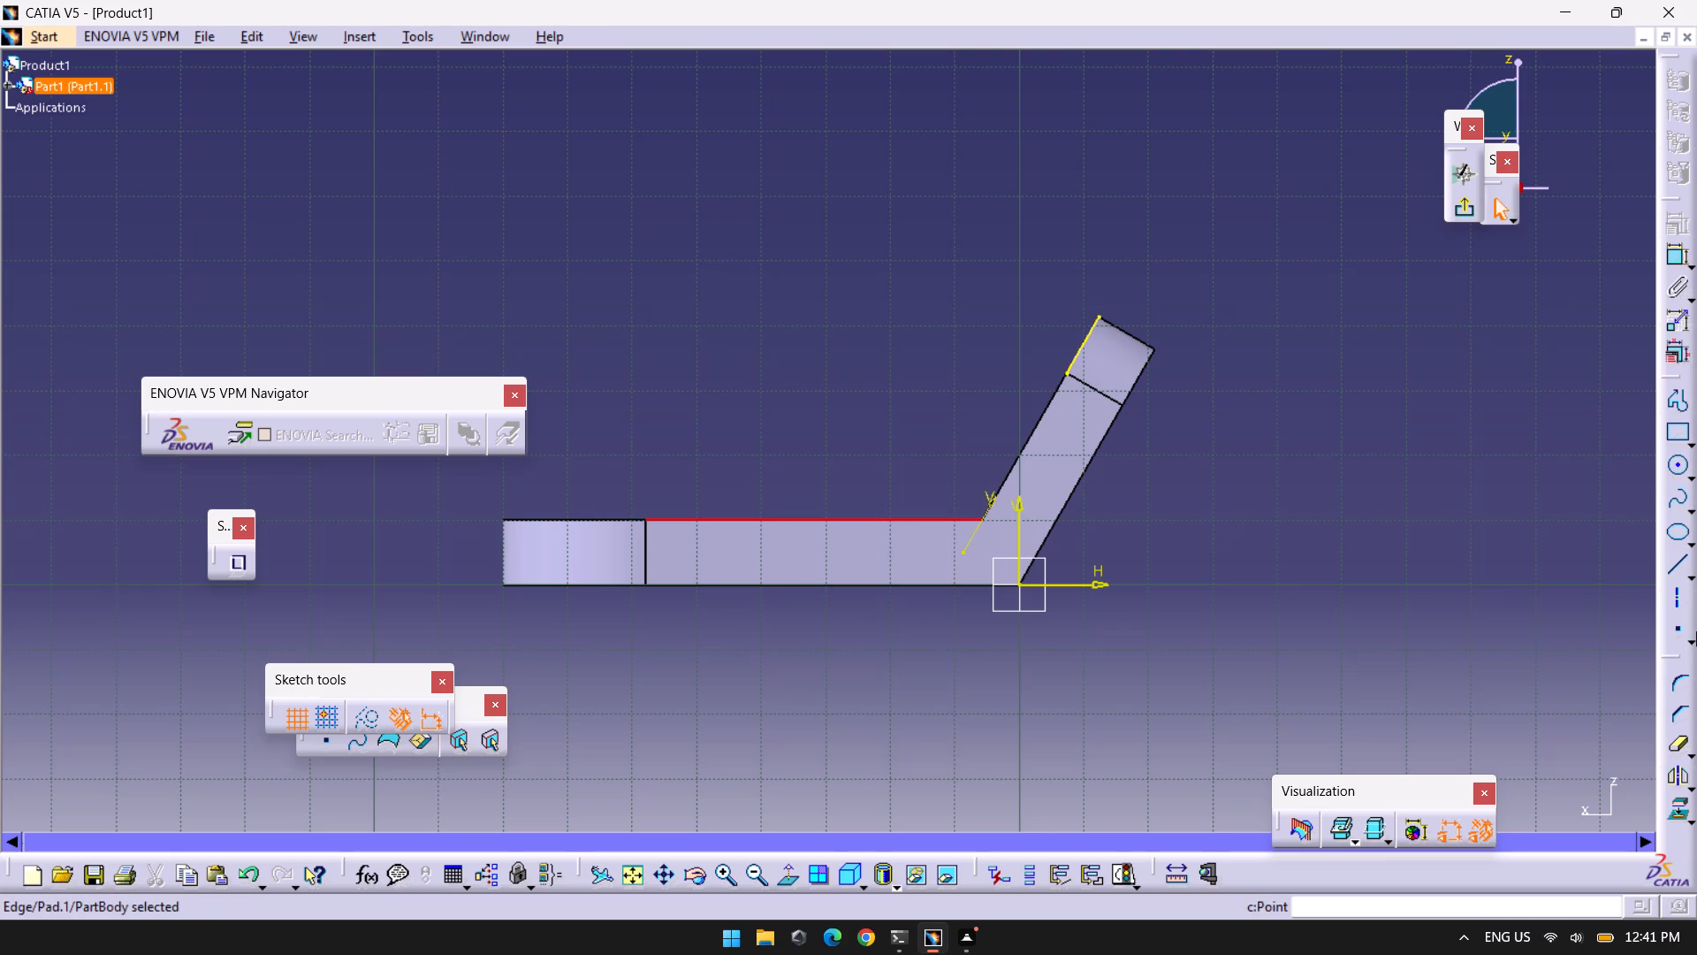
{"action": "left_click", "coordinate": [1399, 562]}
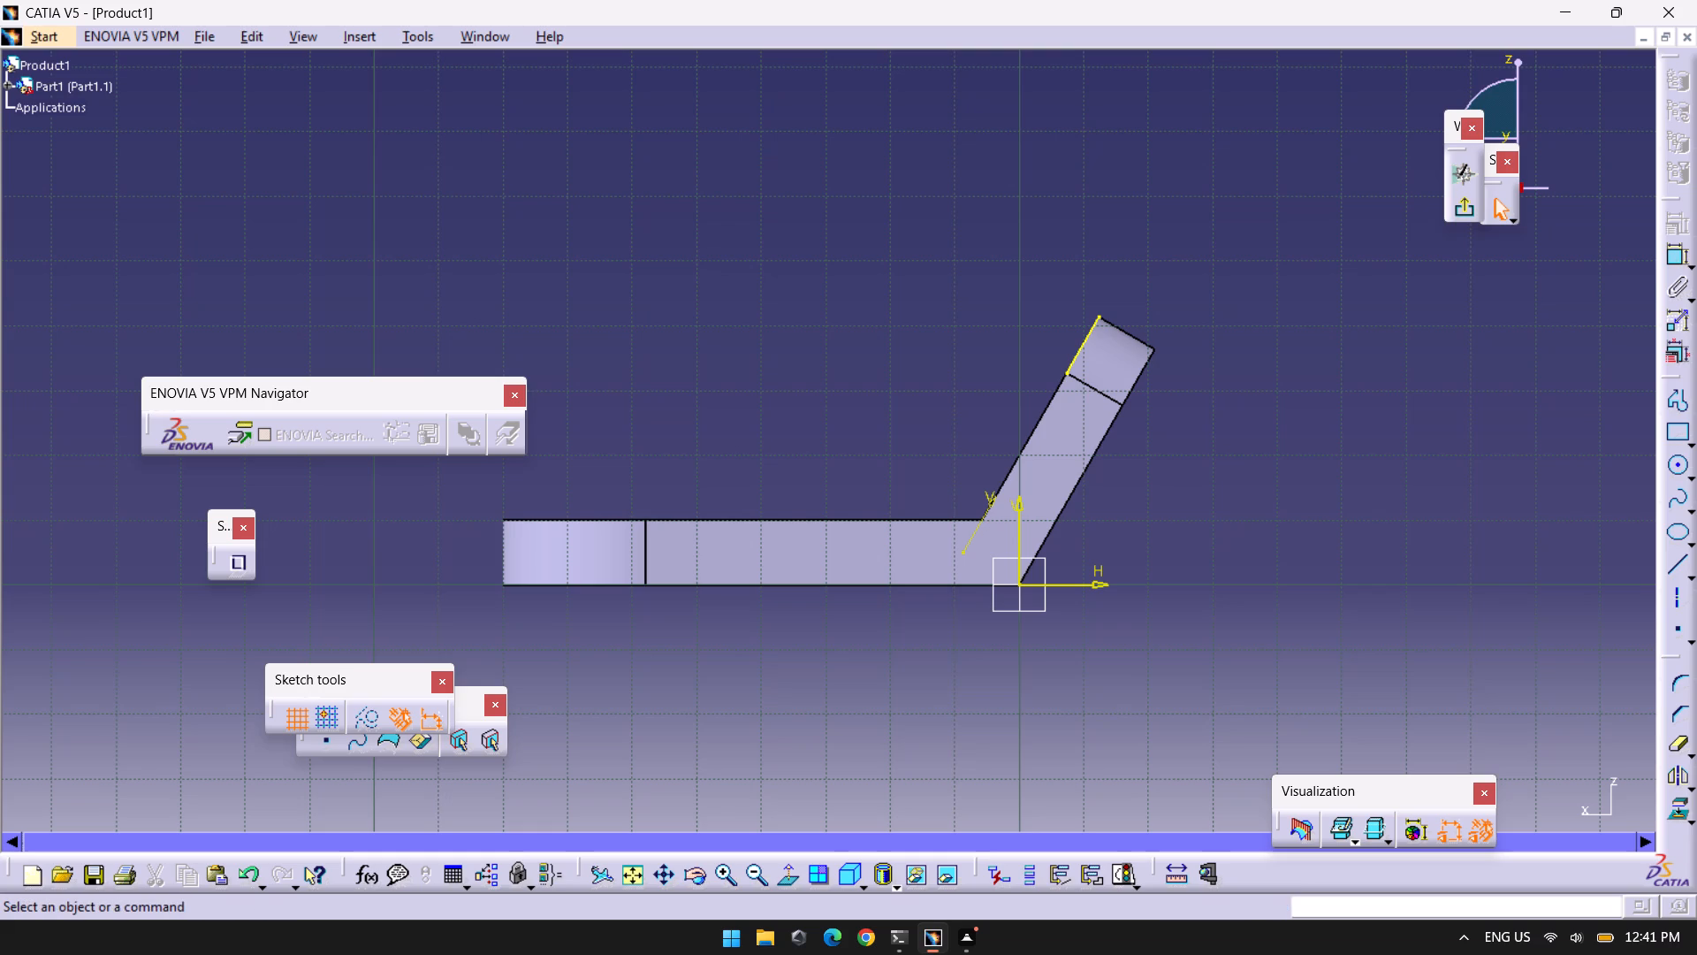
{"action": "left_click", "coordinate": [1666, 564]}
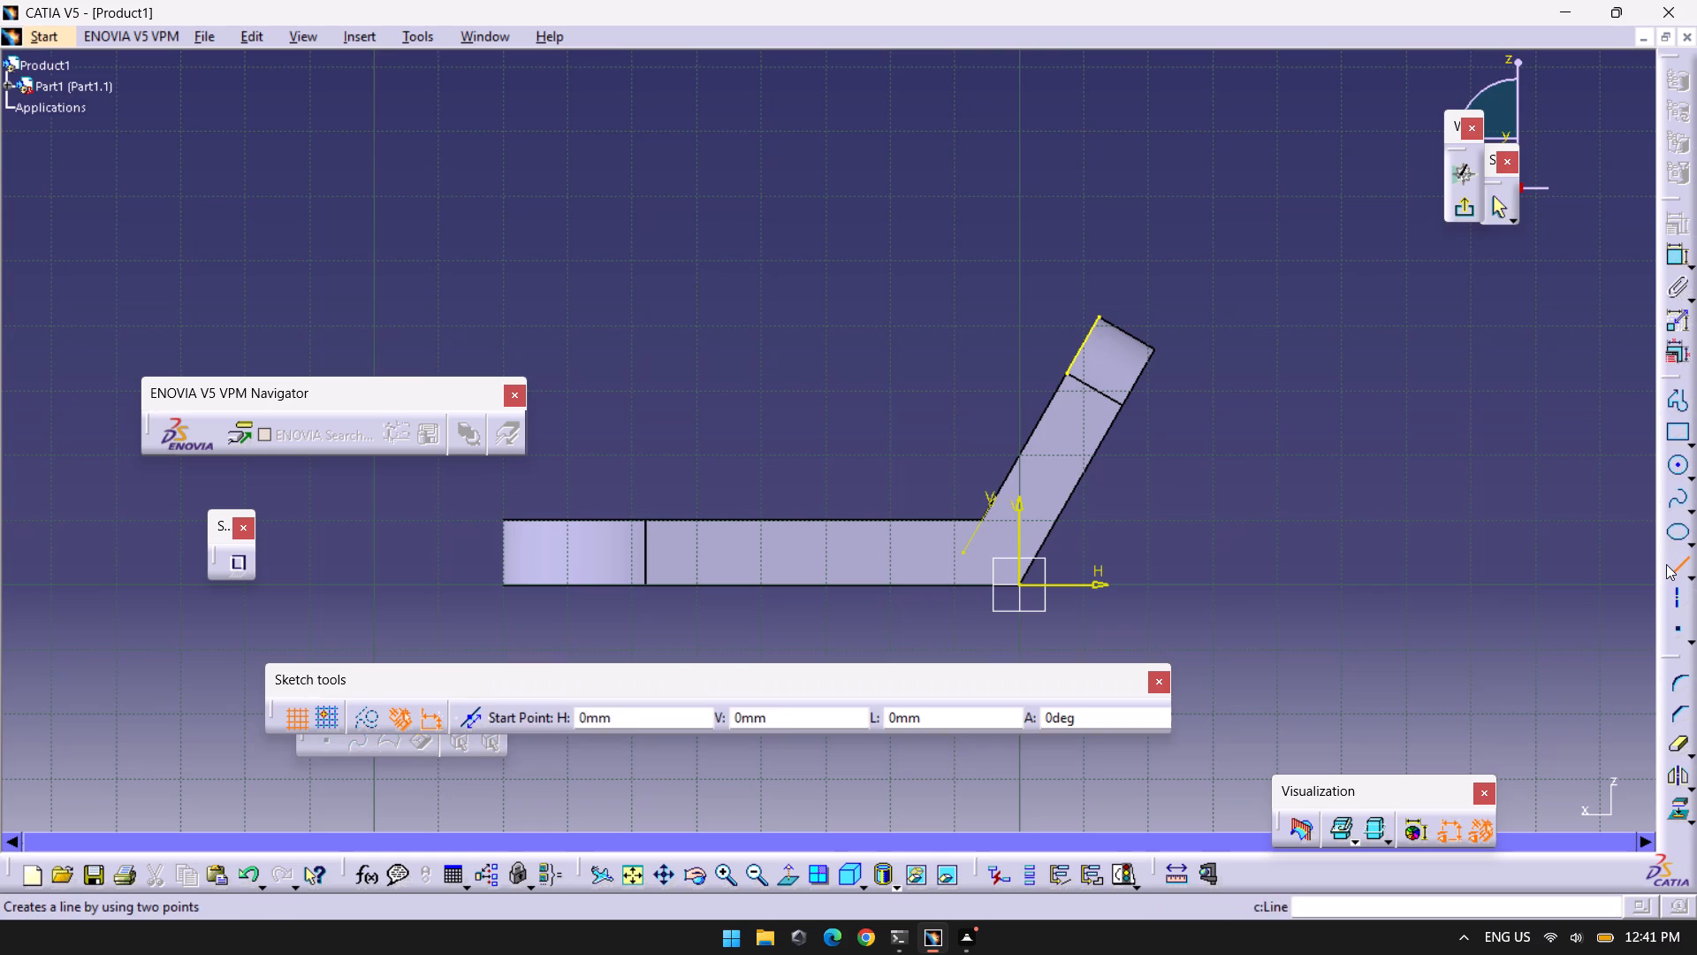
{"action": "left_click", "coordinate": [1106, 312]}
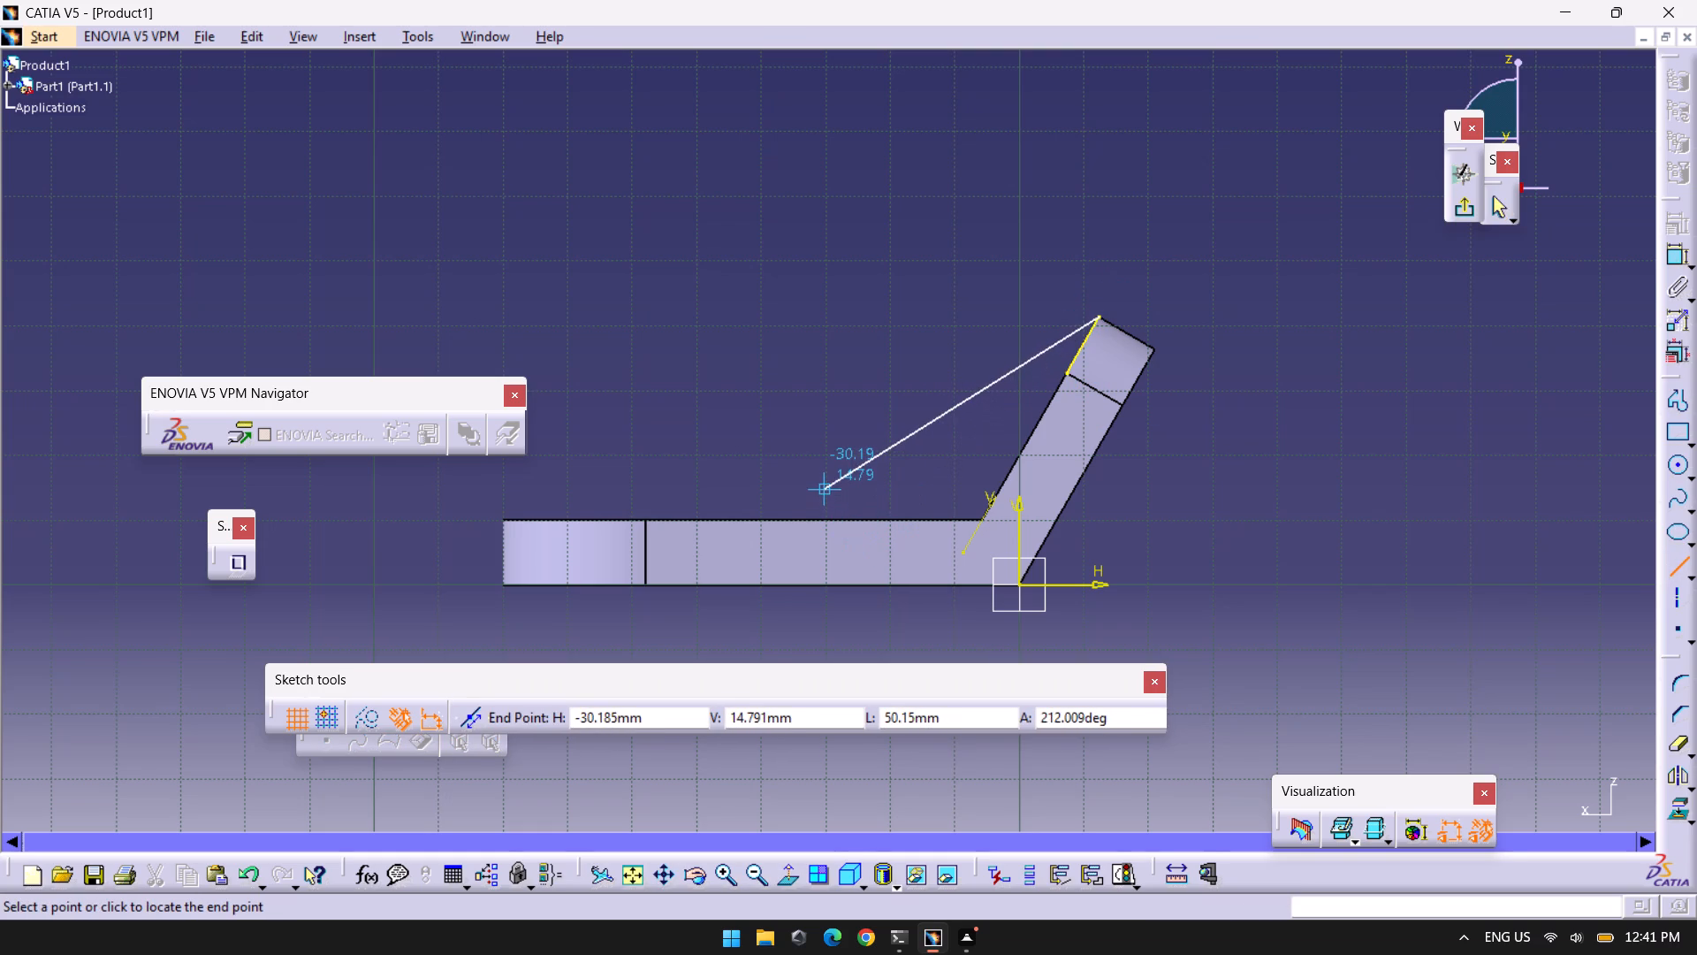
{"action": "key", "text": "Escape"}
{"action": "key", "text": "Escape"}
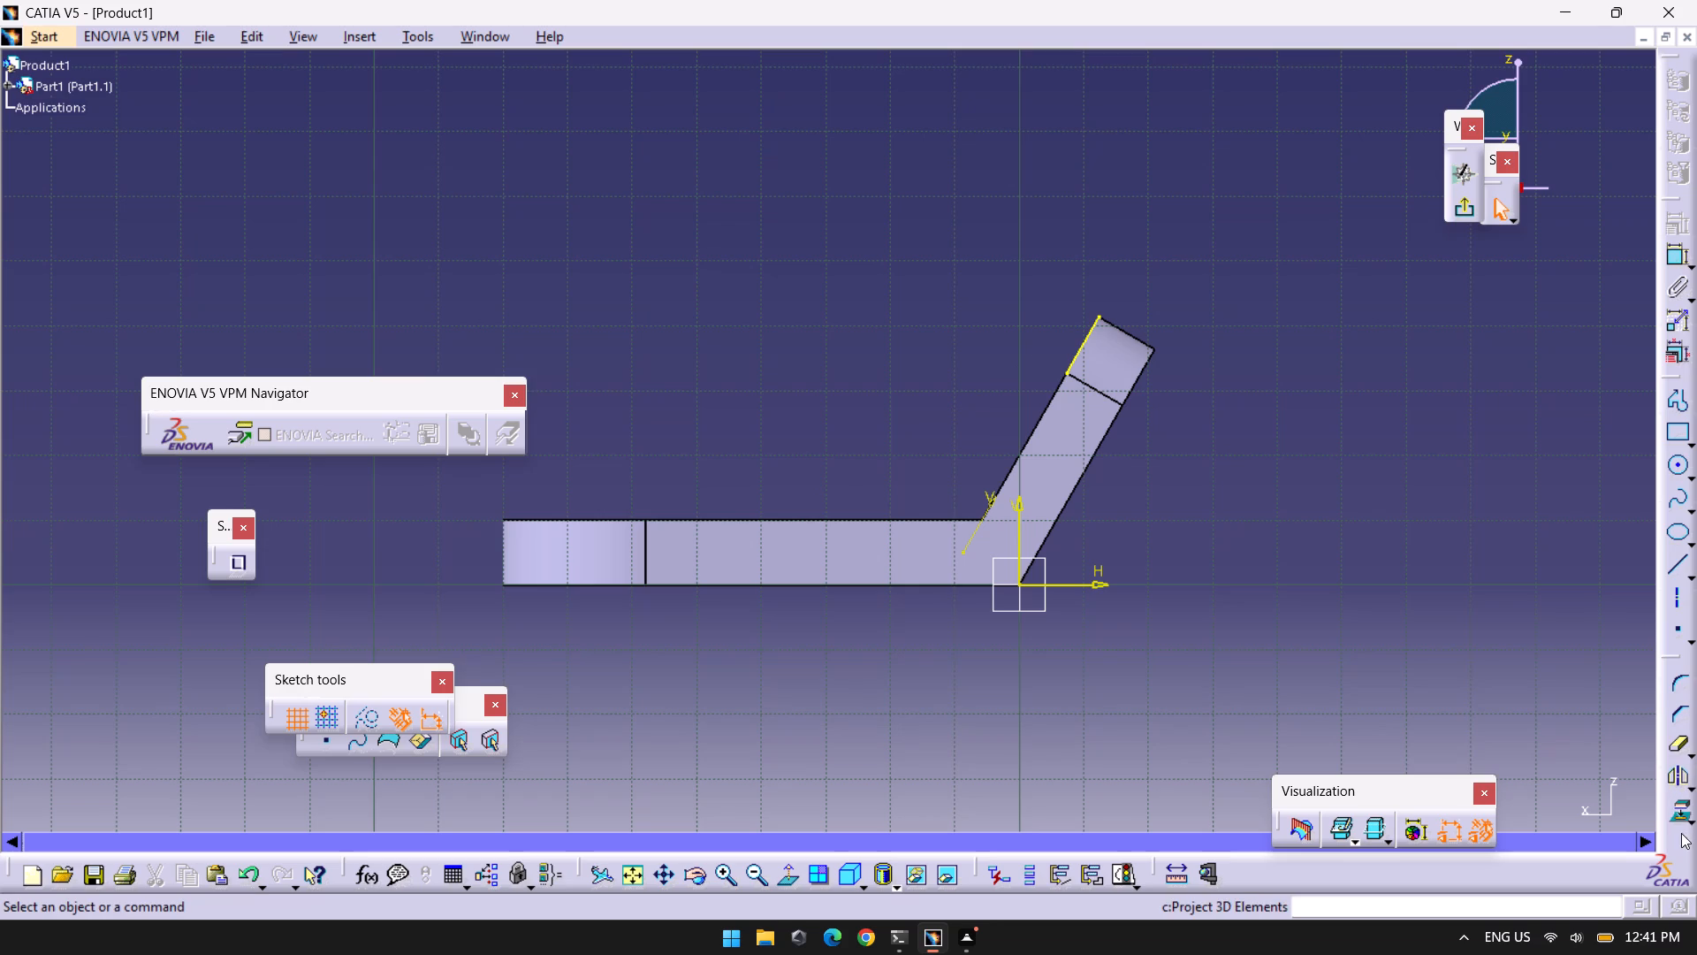
Project the base plate's straight upper edge into the rib sketch.
{"action": "left_click", "coordinate": [1678, 816]}
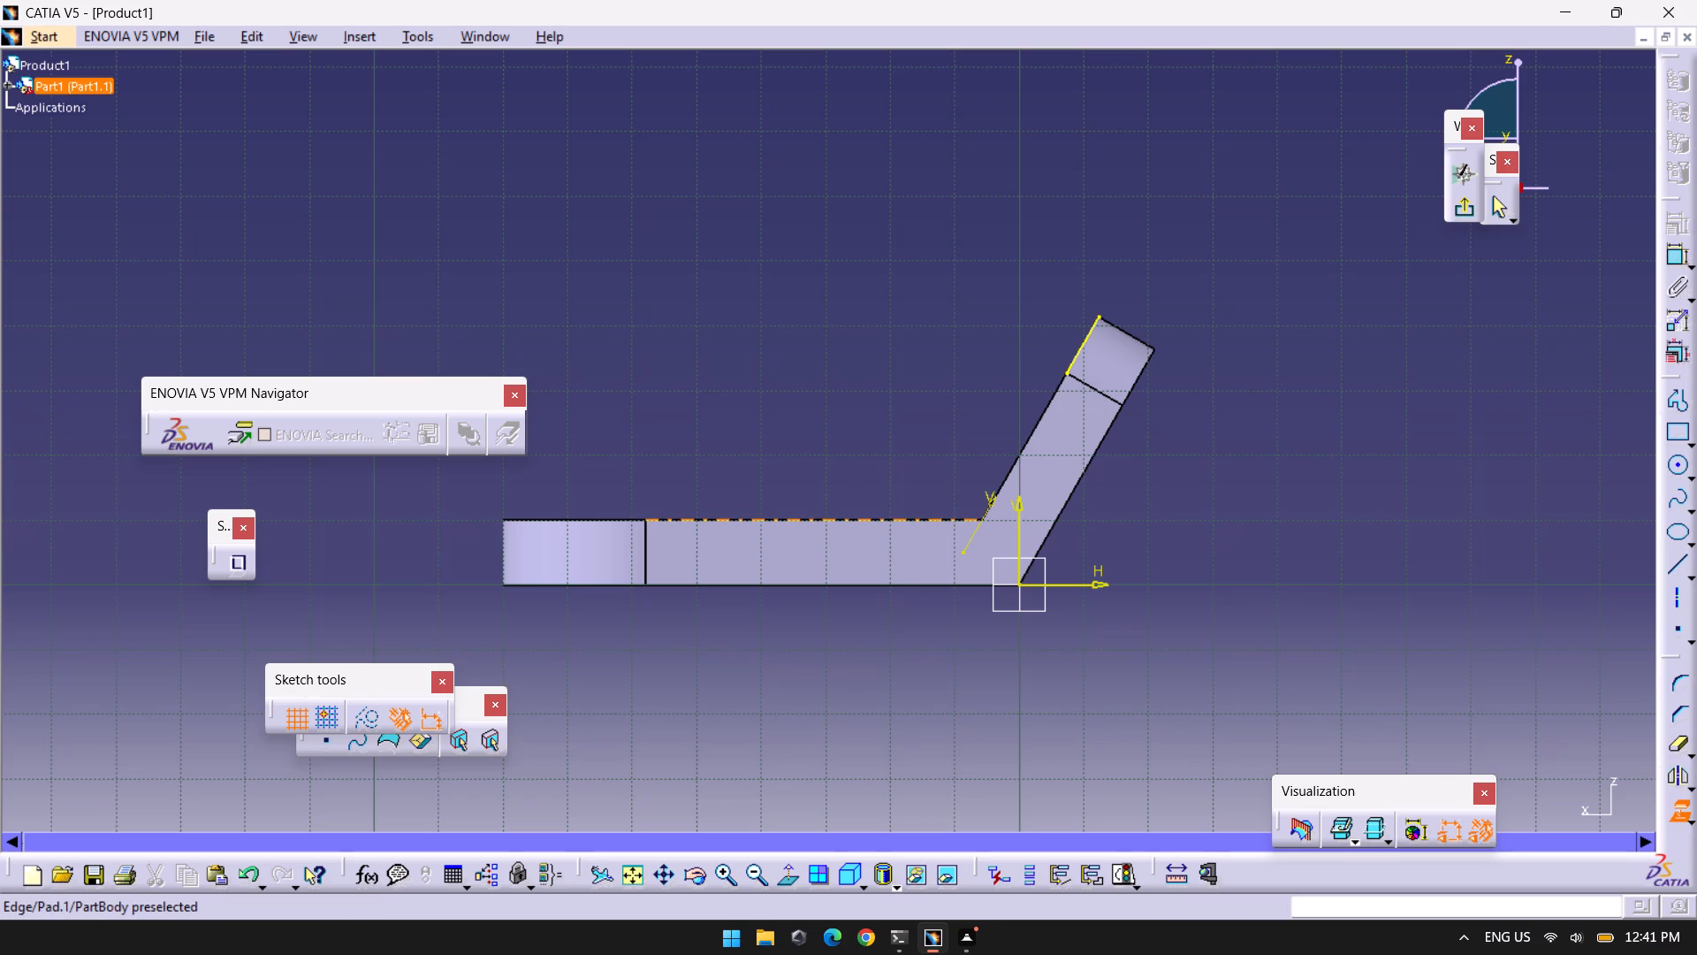
{"action": "left_click", "coordinate": [733, 523]}
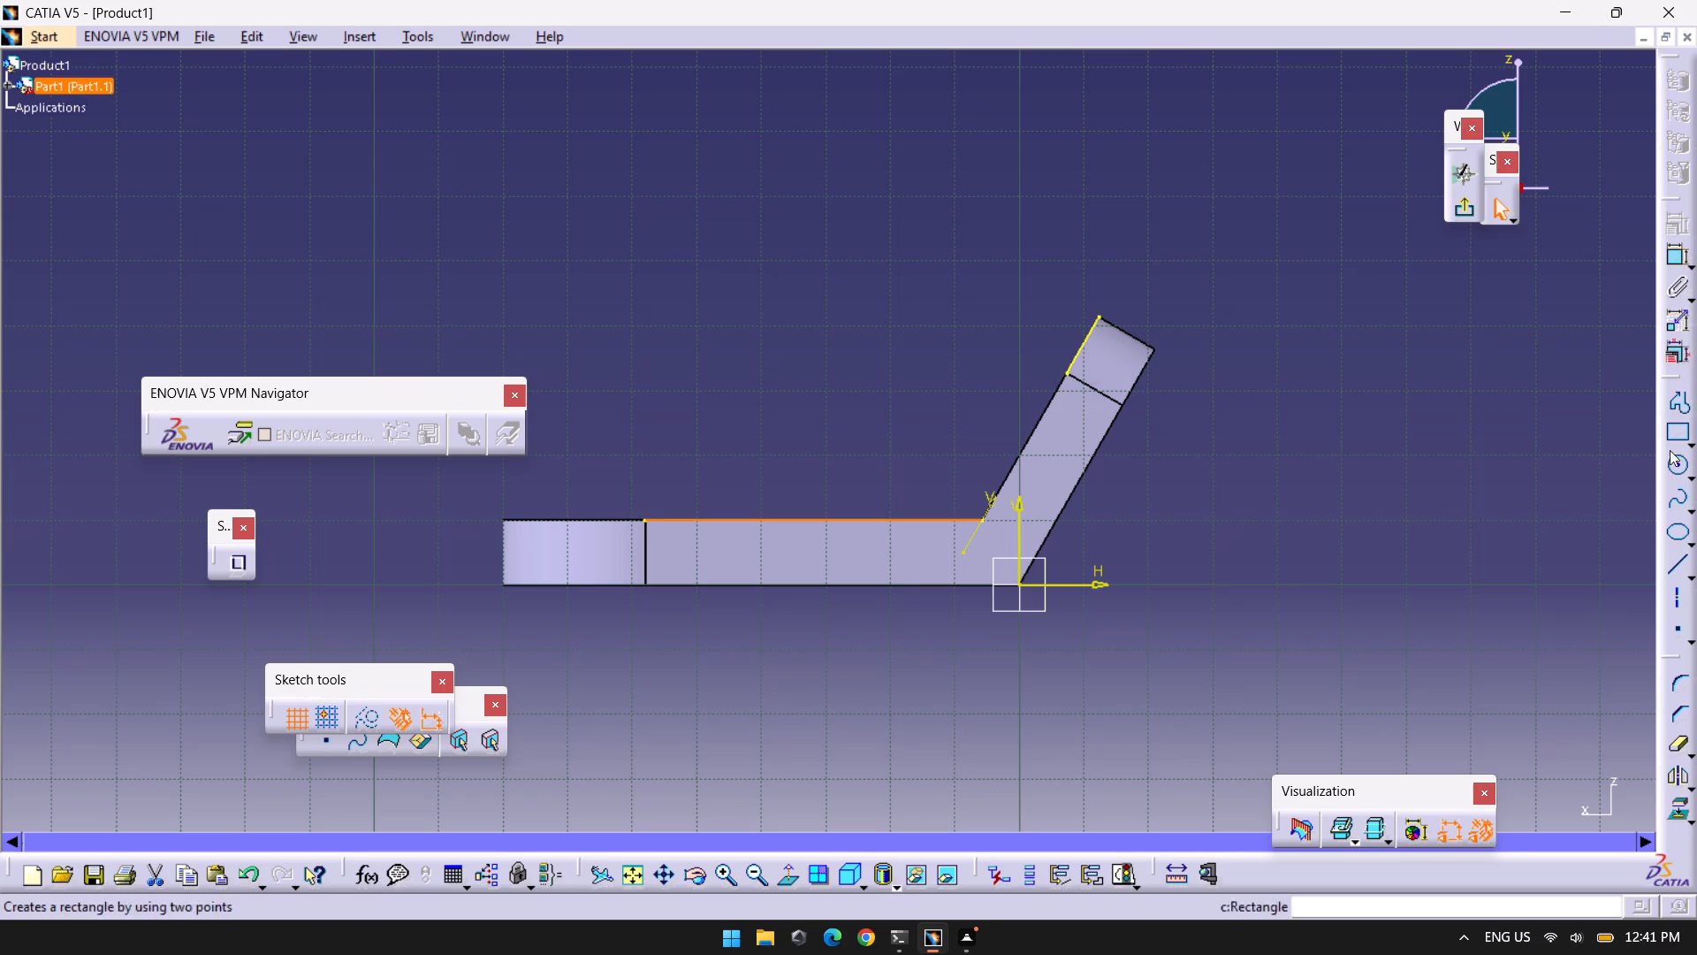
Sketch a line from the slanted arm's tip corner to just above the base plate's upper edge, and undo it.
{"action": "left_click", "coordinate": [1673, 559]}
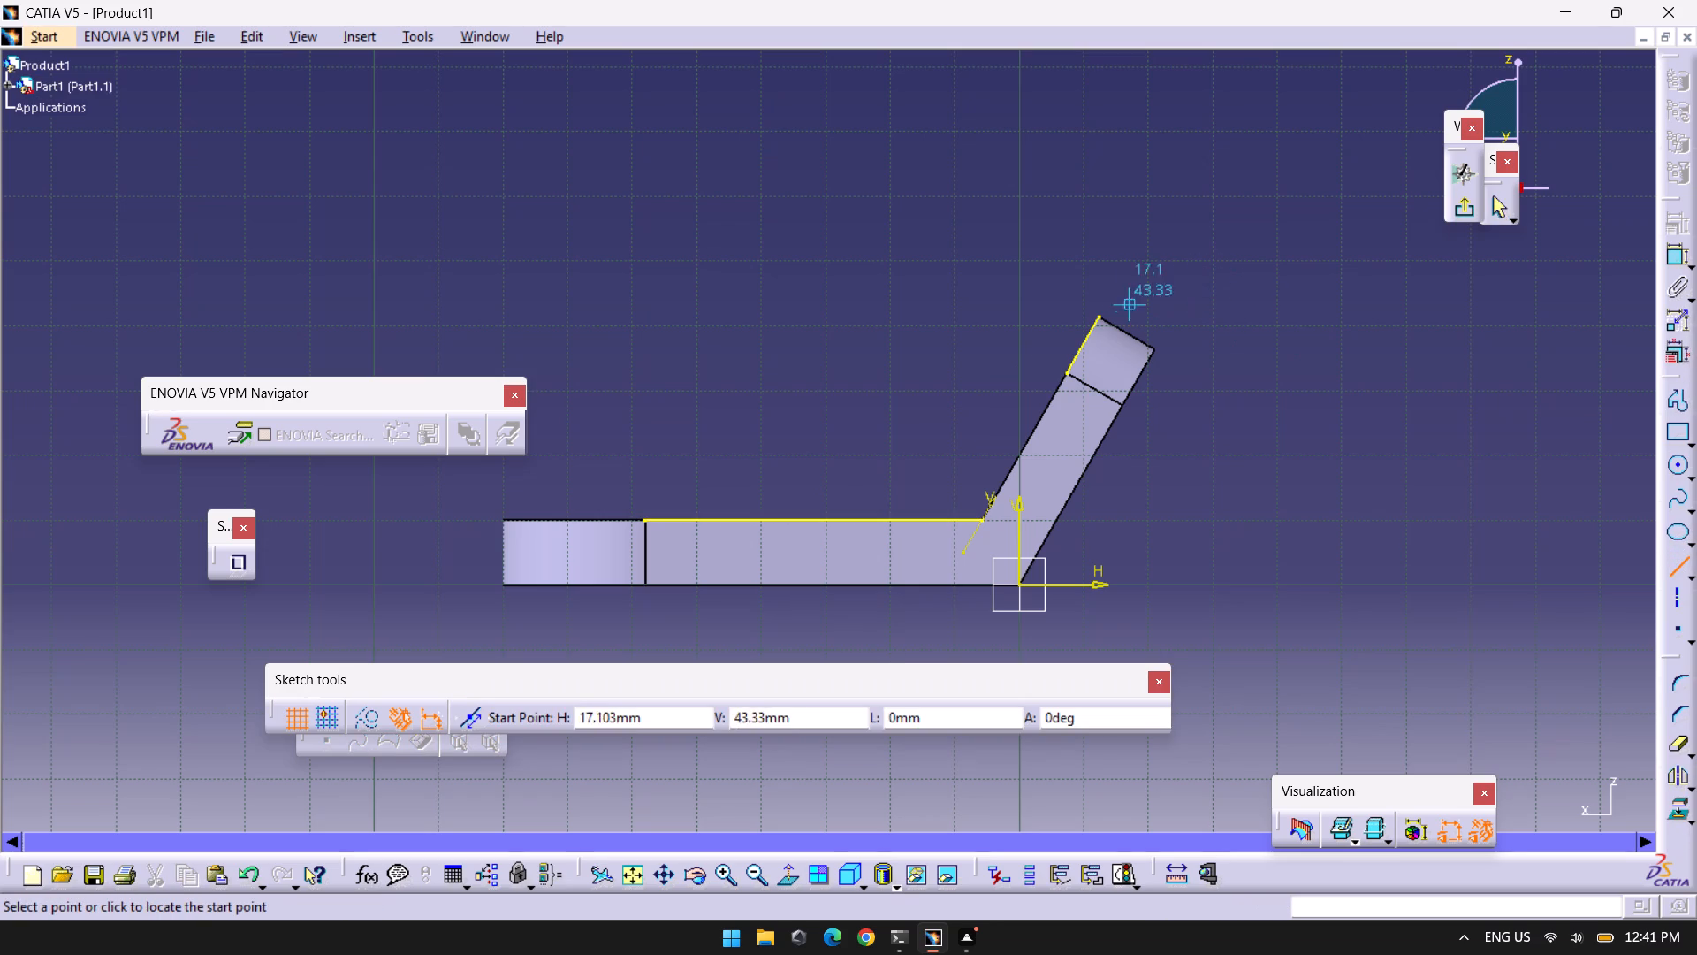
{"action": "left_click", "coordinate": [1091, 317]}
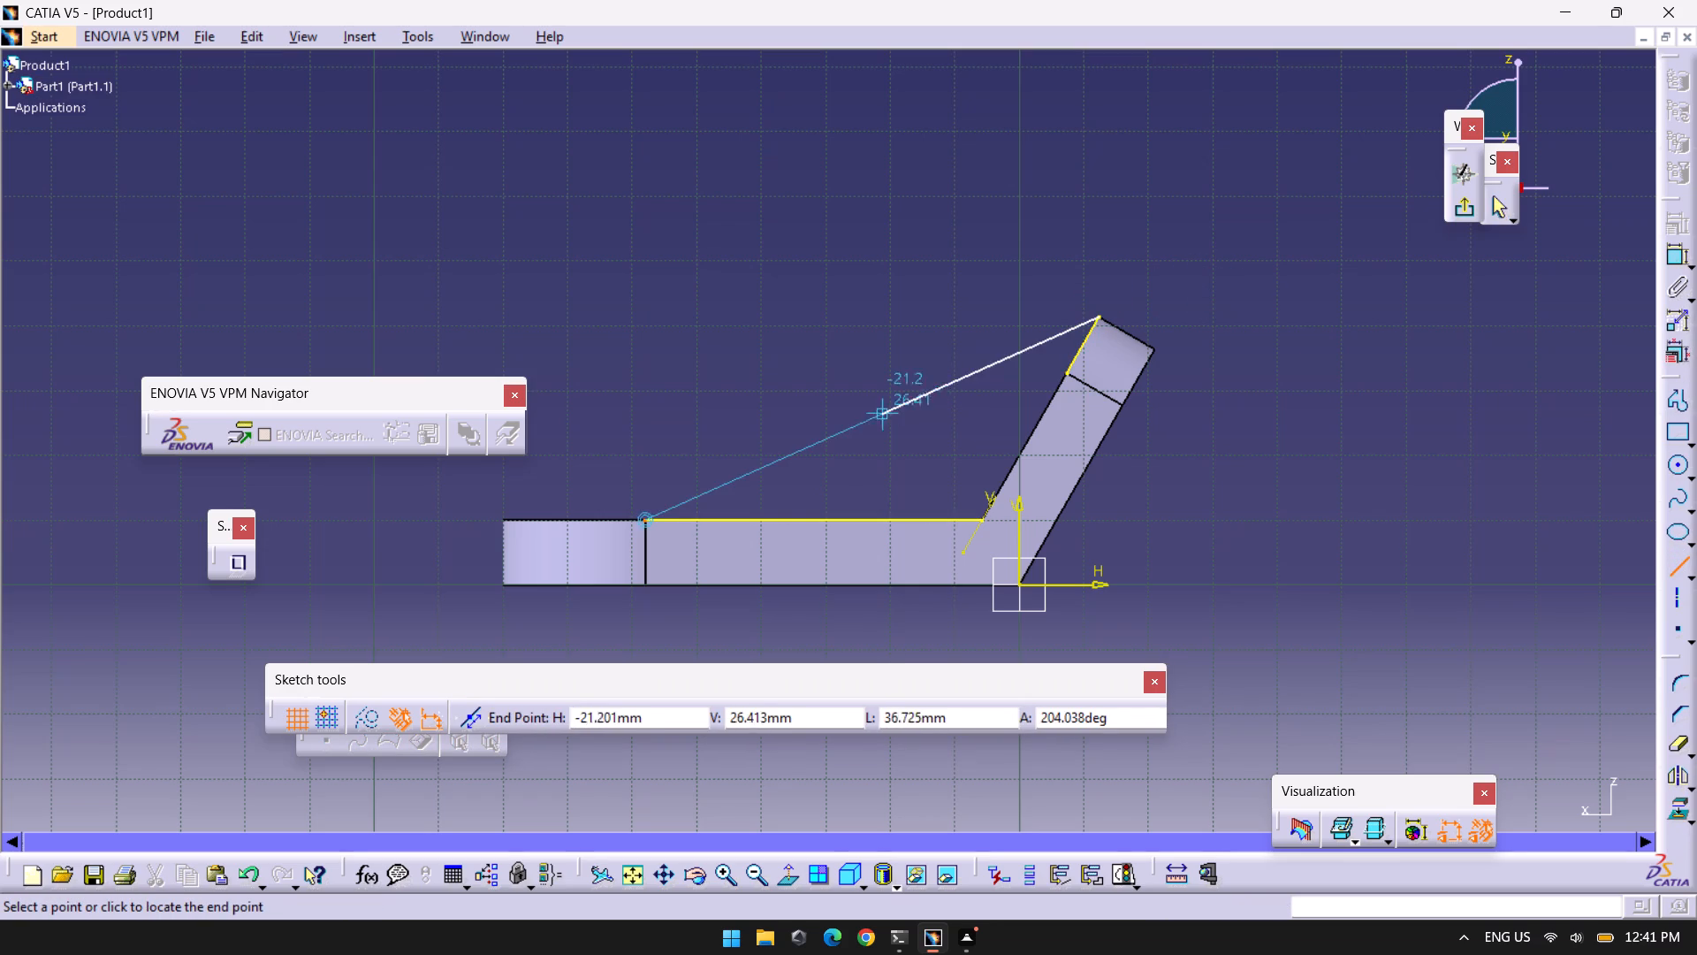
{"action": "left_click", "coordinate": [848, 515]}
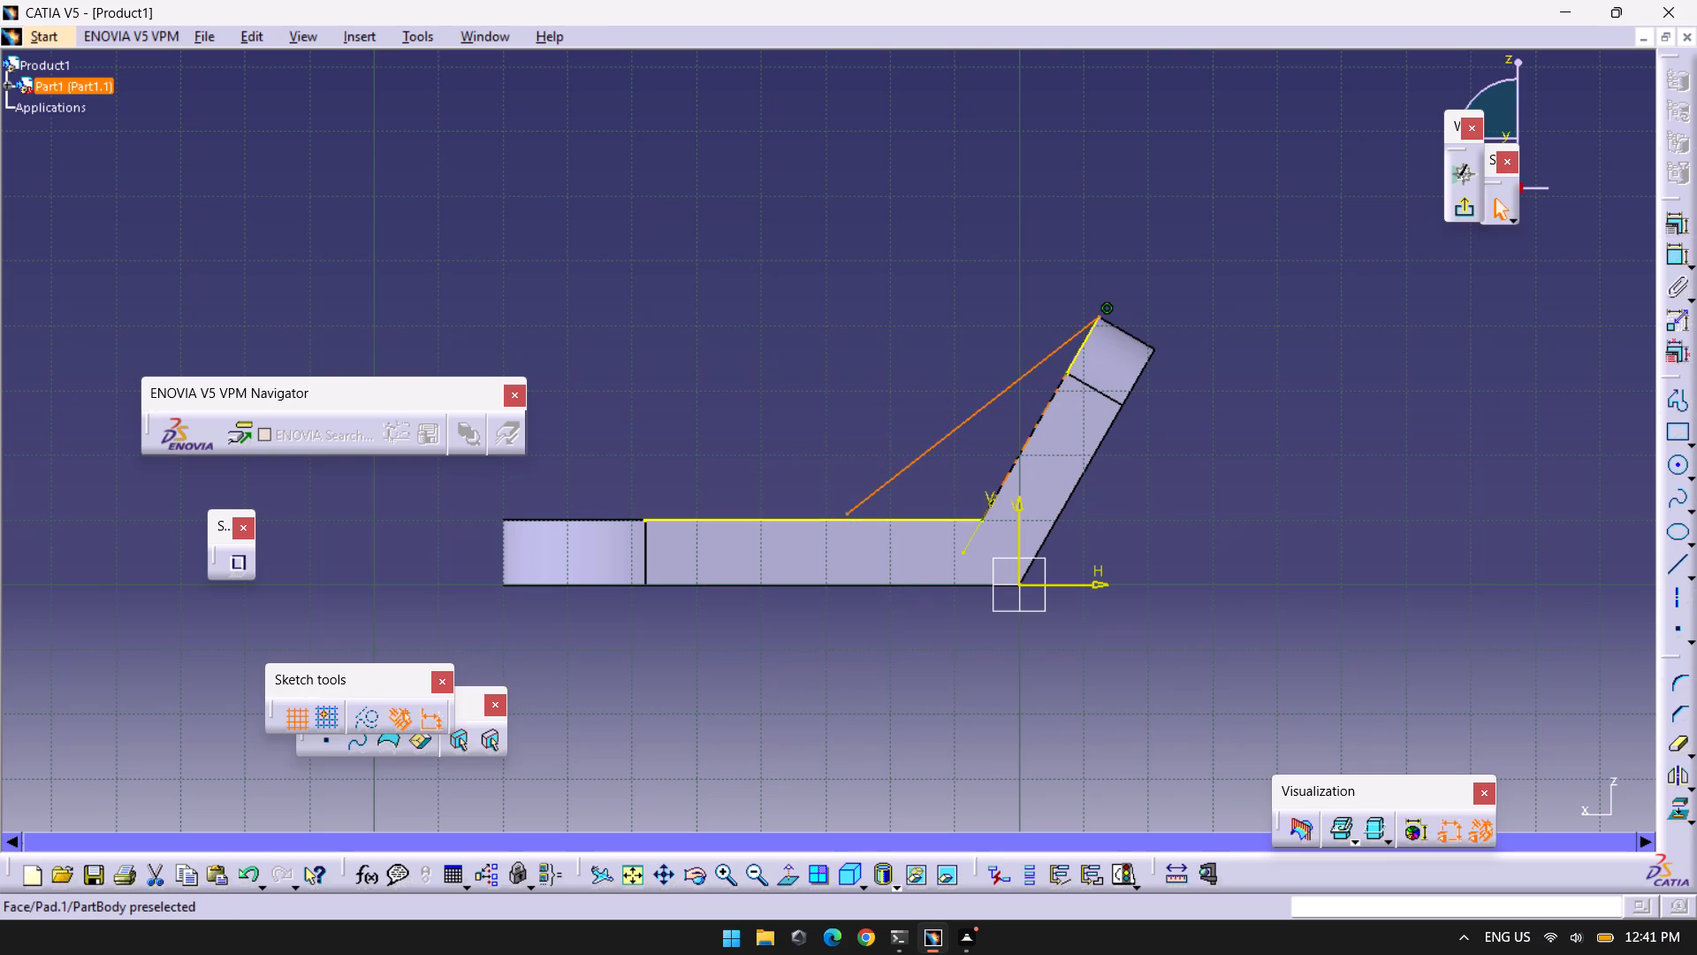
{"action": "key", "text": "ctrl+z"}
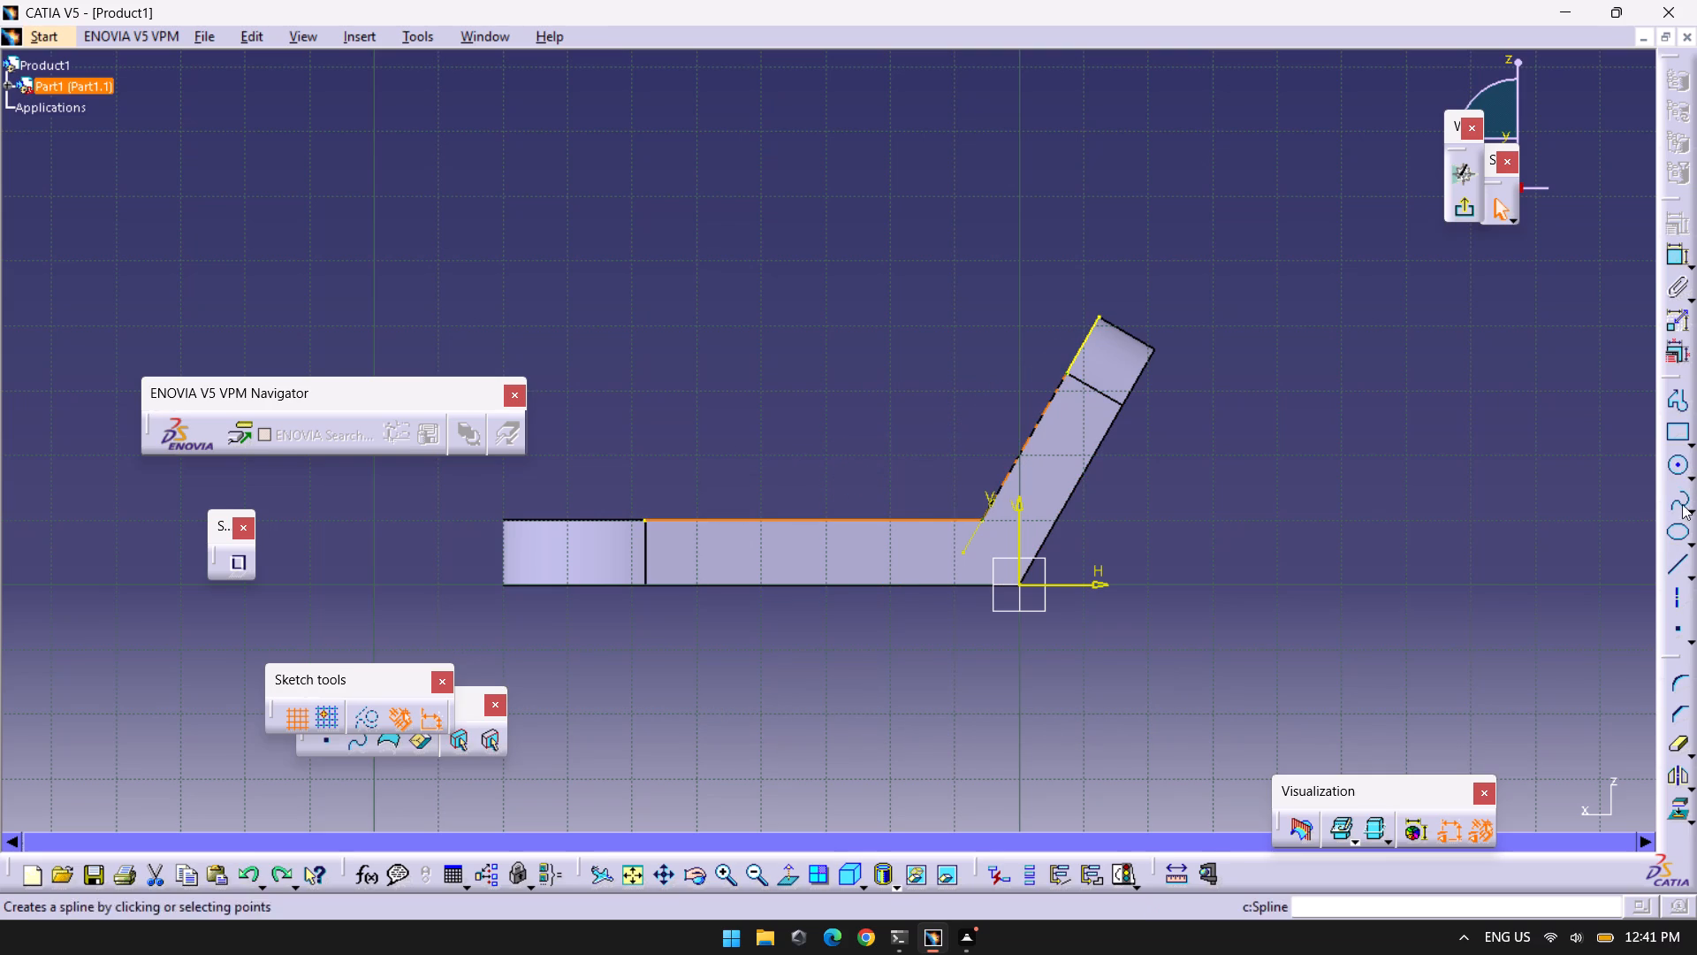
Sketch a line from the slanted arm's tip corner to the base plate's upper edge, ending about 21 mm from the bend corner.
{"action": "left_click", "coordinate": [1670, 562]}
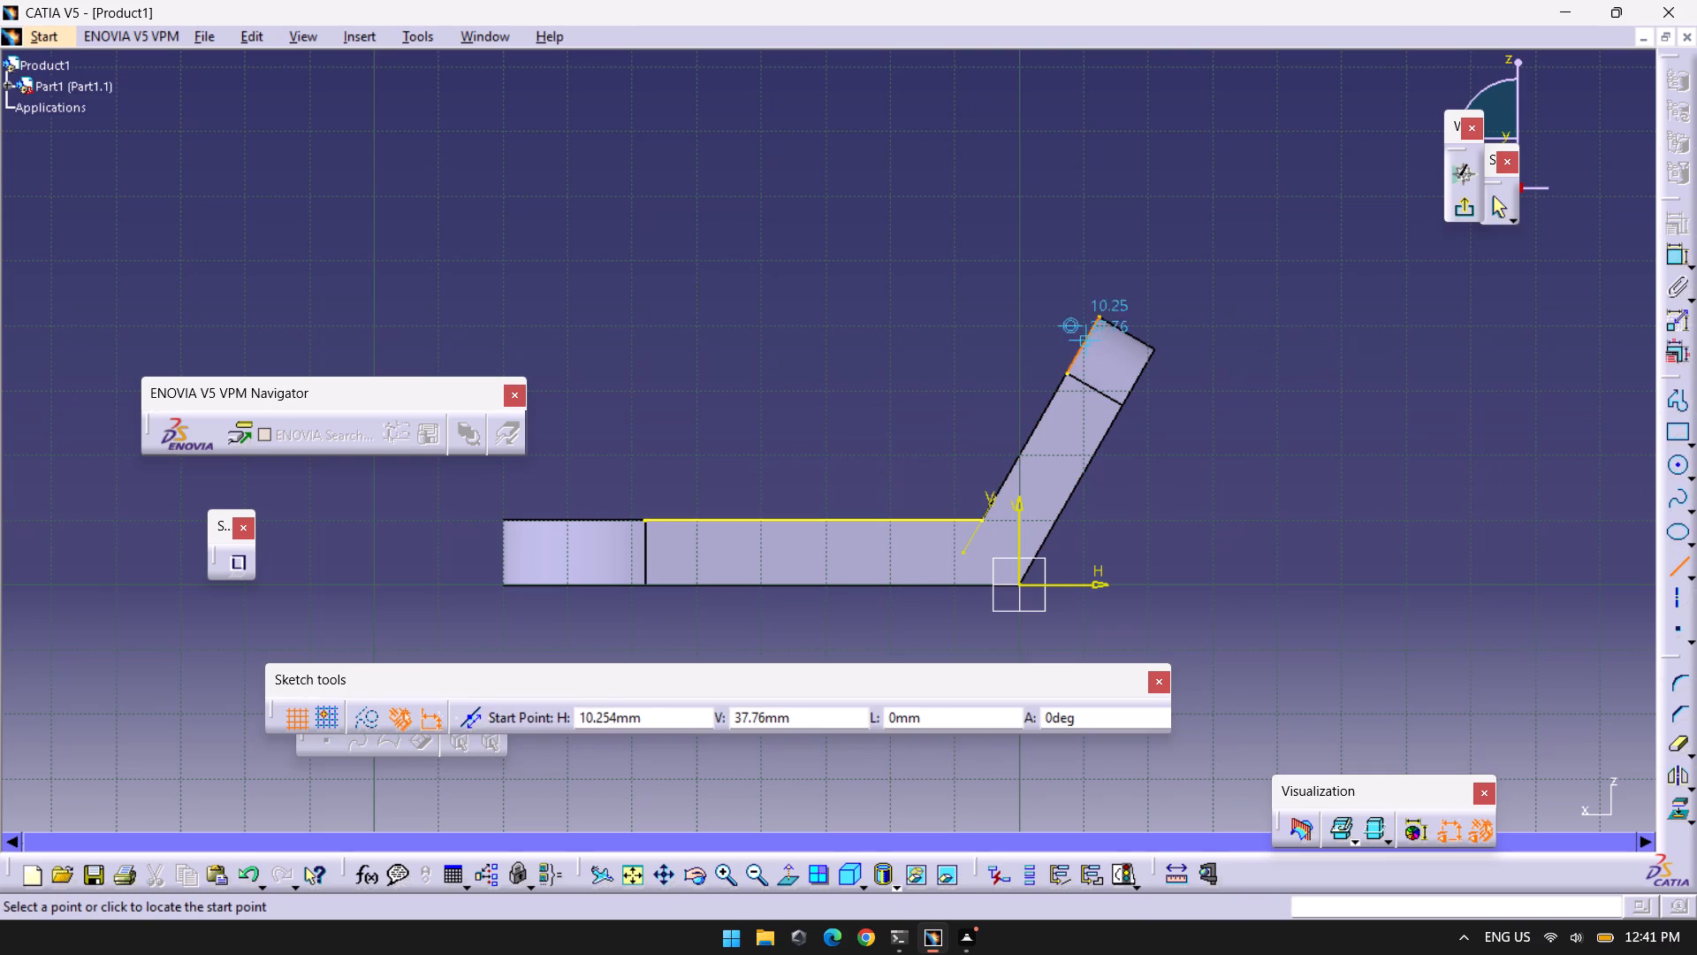
{"action": "left_click", "coordinate": [1092, 320]}
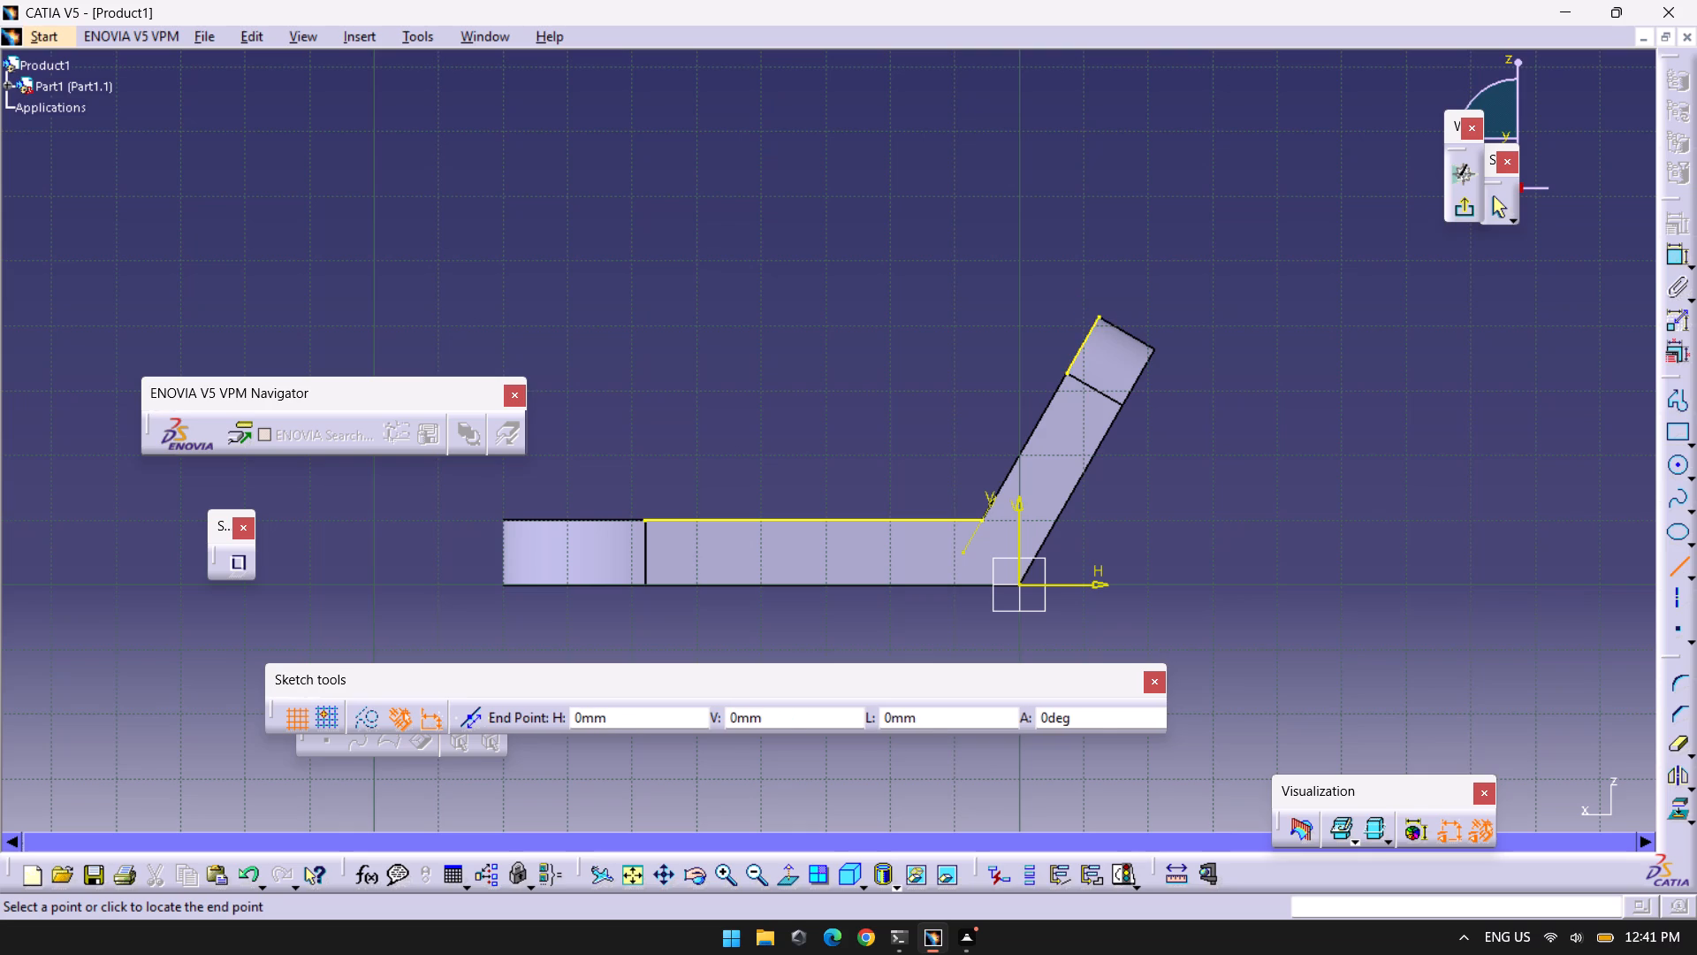
{"action": "left_click", "coordinate": [848, 518]}
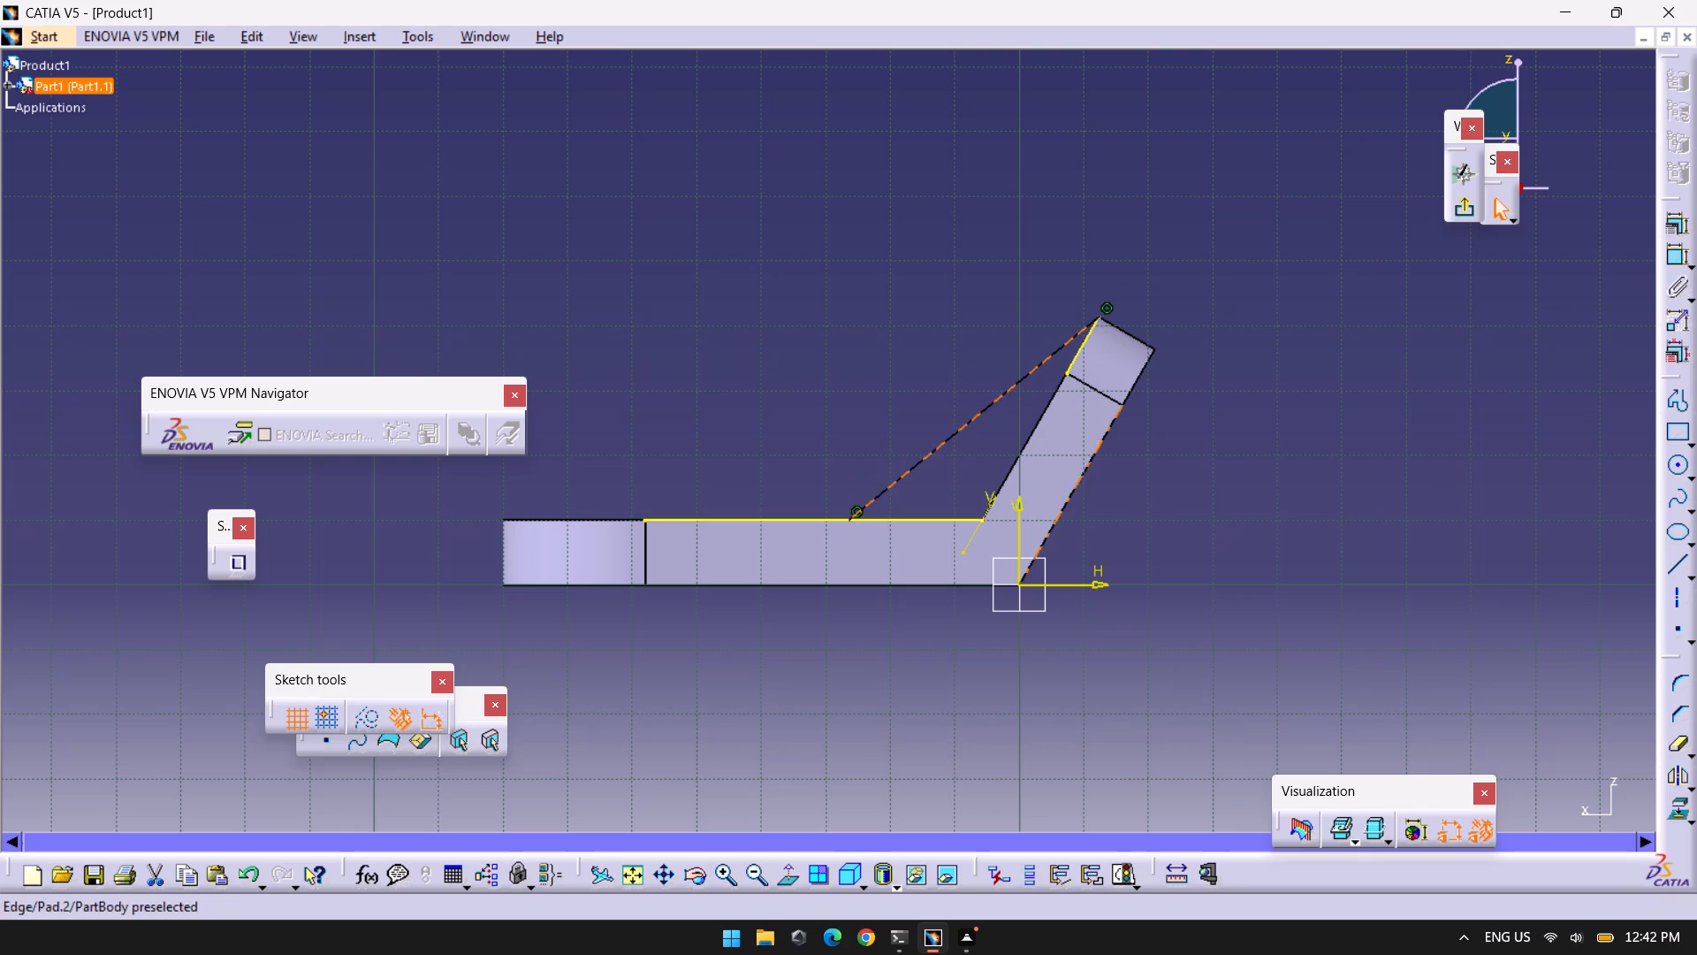
{"action": "left_click", "coordinate": [1593, 447]}
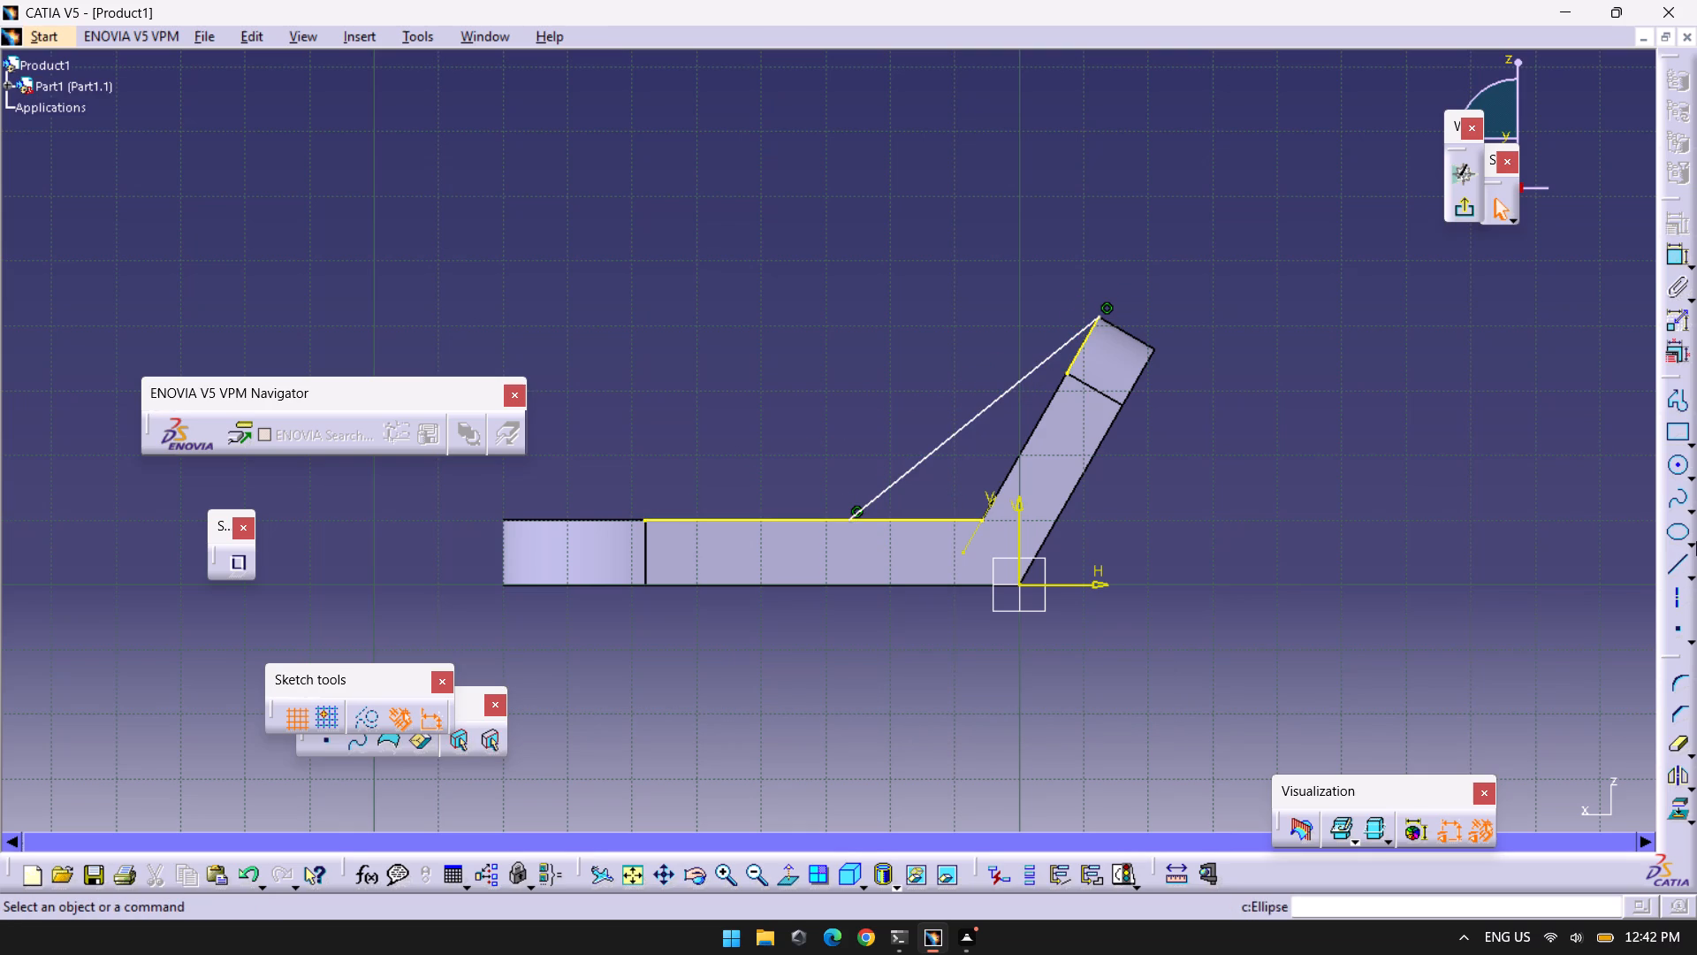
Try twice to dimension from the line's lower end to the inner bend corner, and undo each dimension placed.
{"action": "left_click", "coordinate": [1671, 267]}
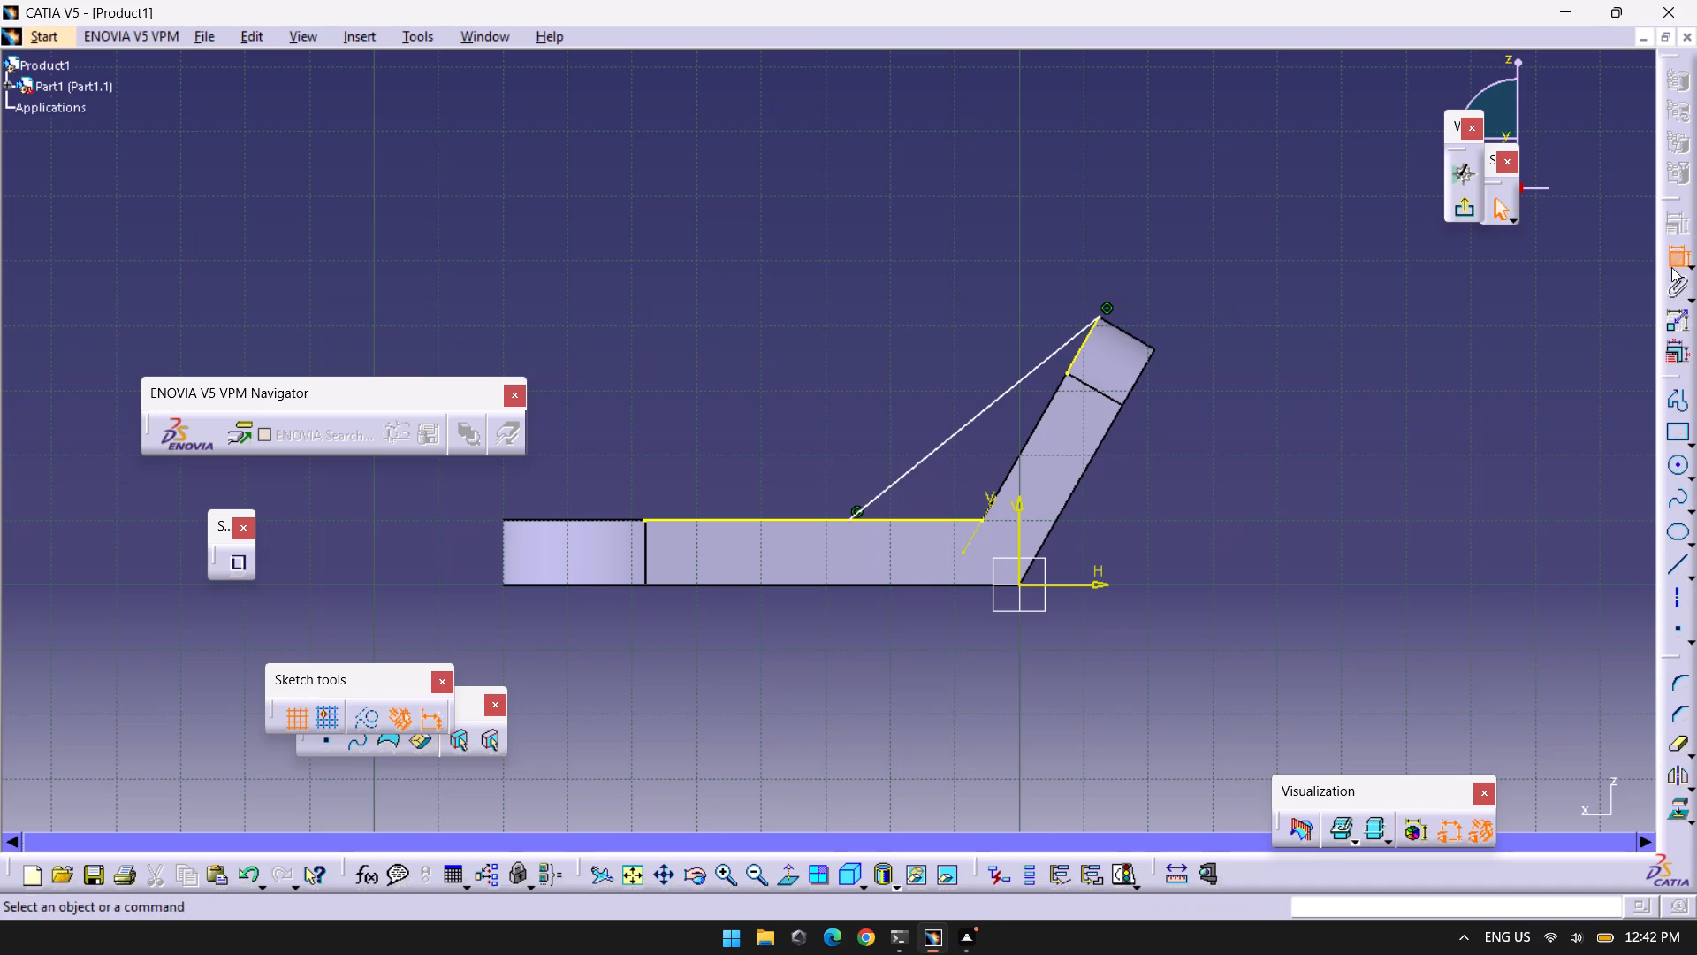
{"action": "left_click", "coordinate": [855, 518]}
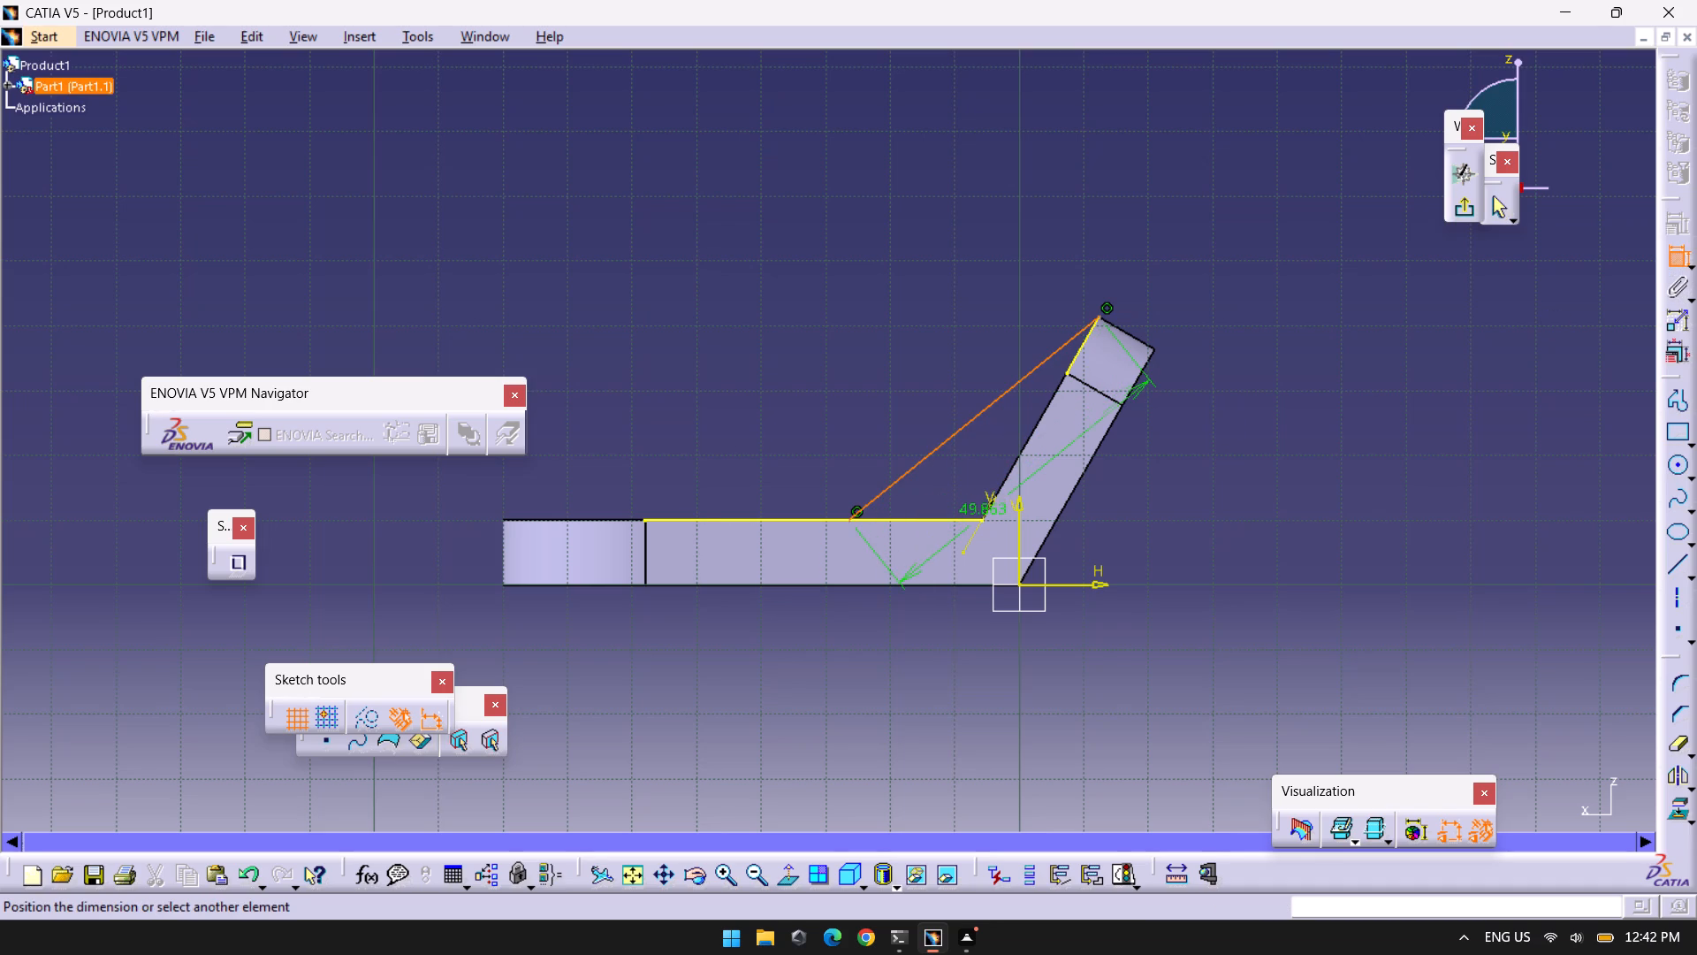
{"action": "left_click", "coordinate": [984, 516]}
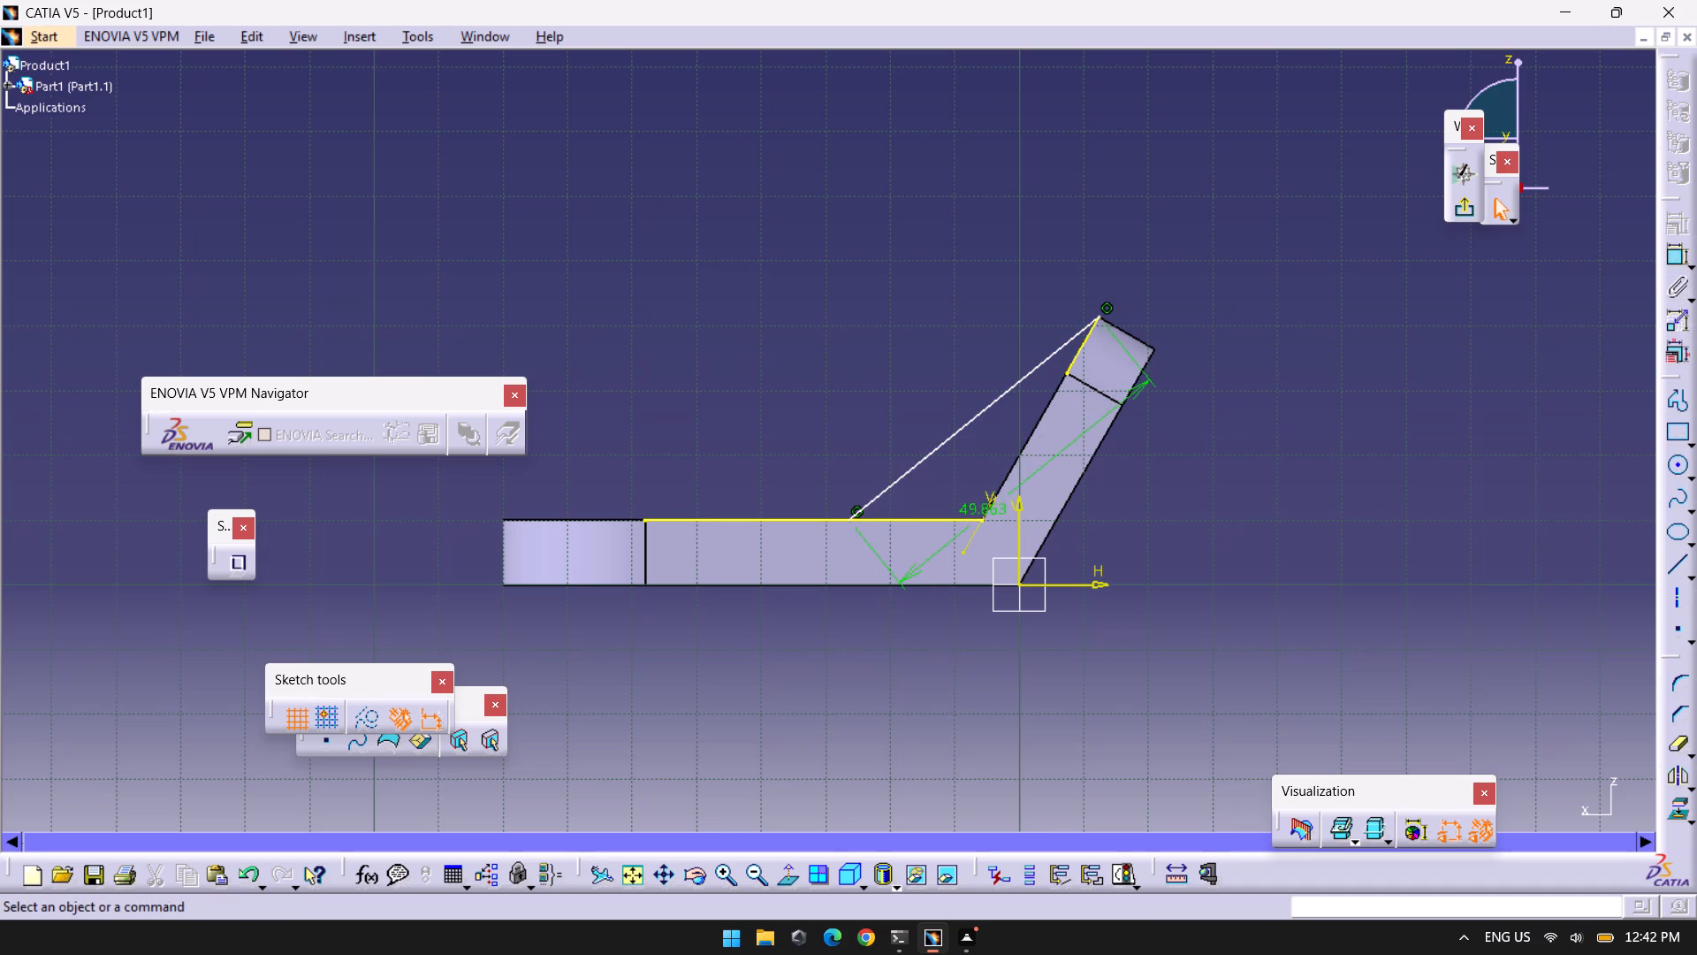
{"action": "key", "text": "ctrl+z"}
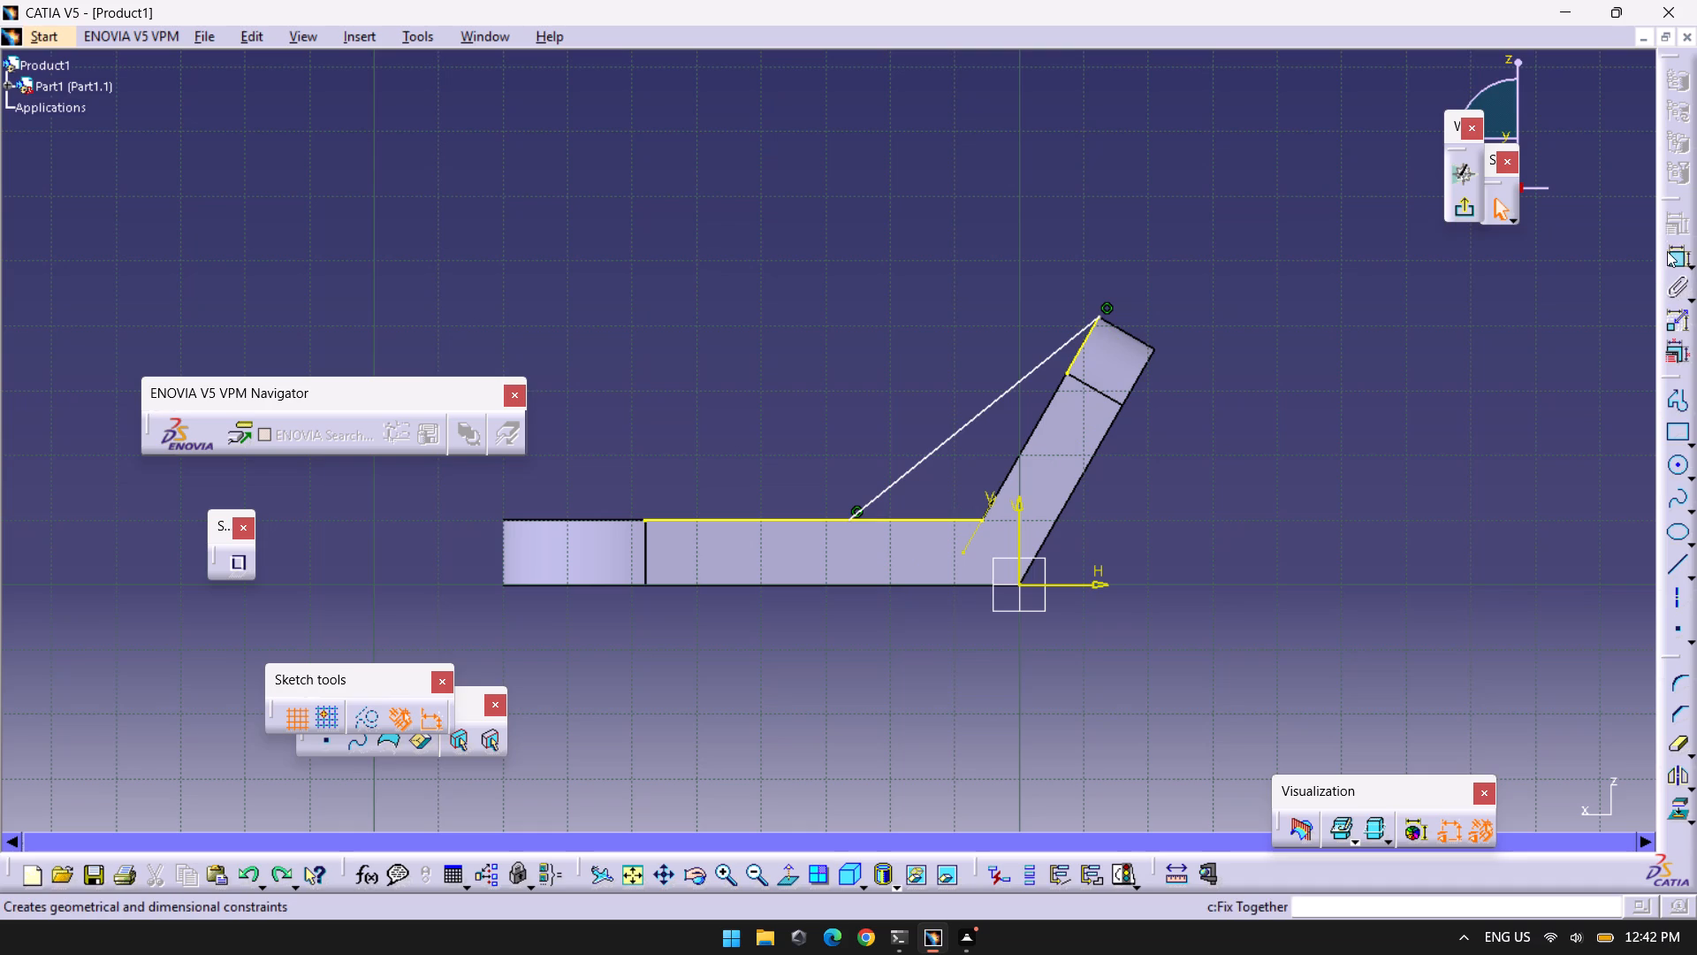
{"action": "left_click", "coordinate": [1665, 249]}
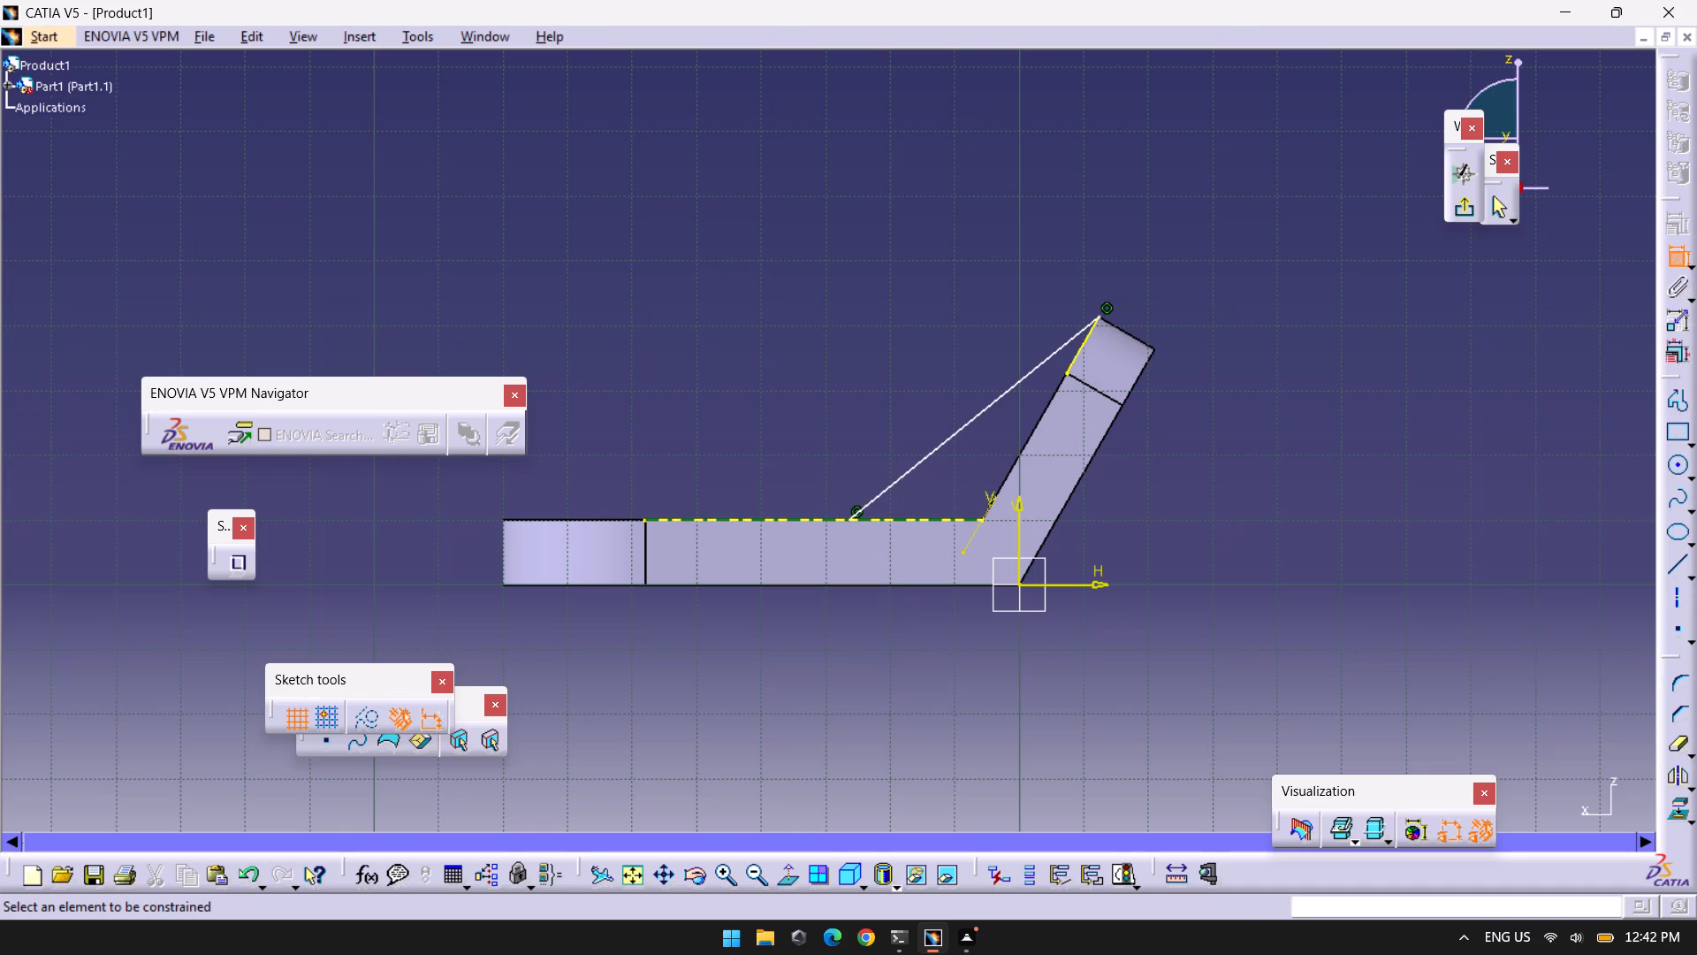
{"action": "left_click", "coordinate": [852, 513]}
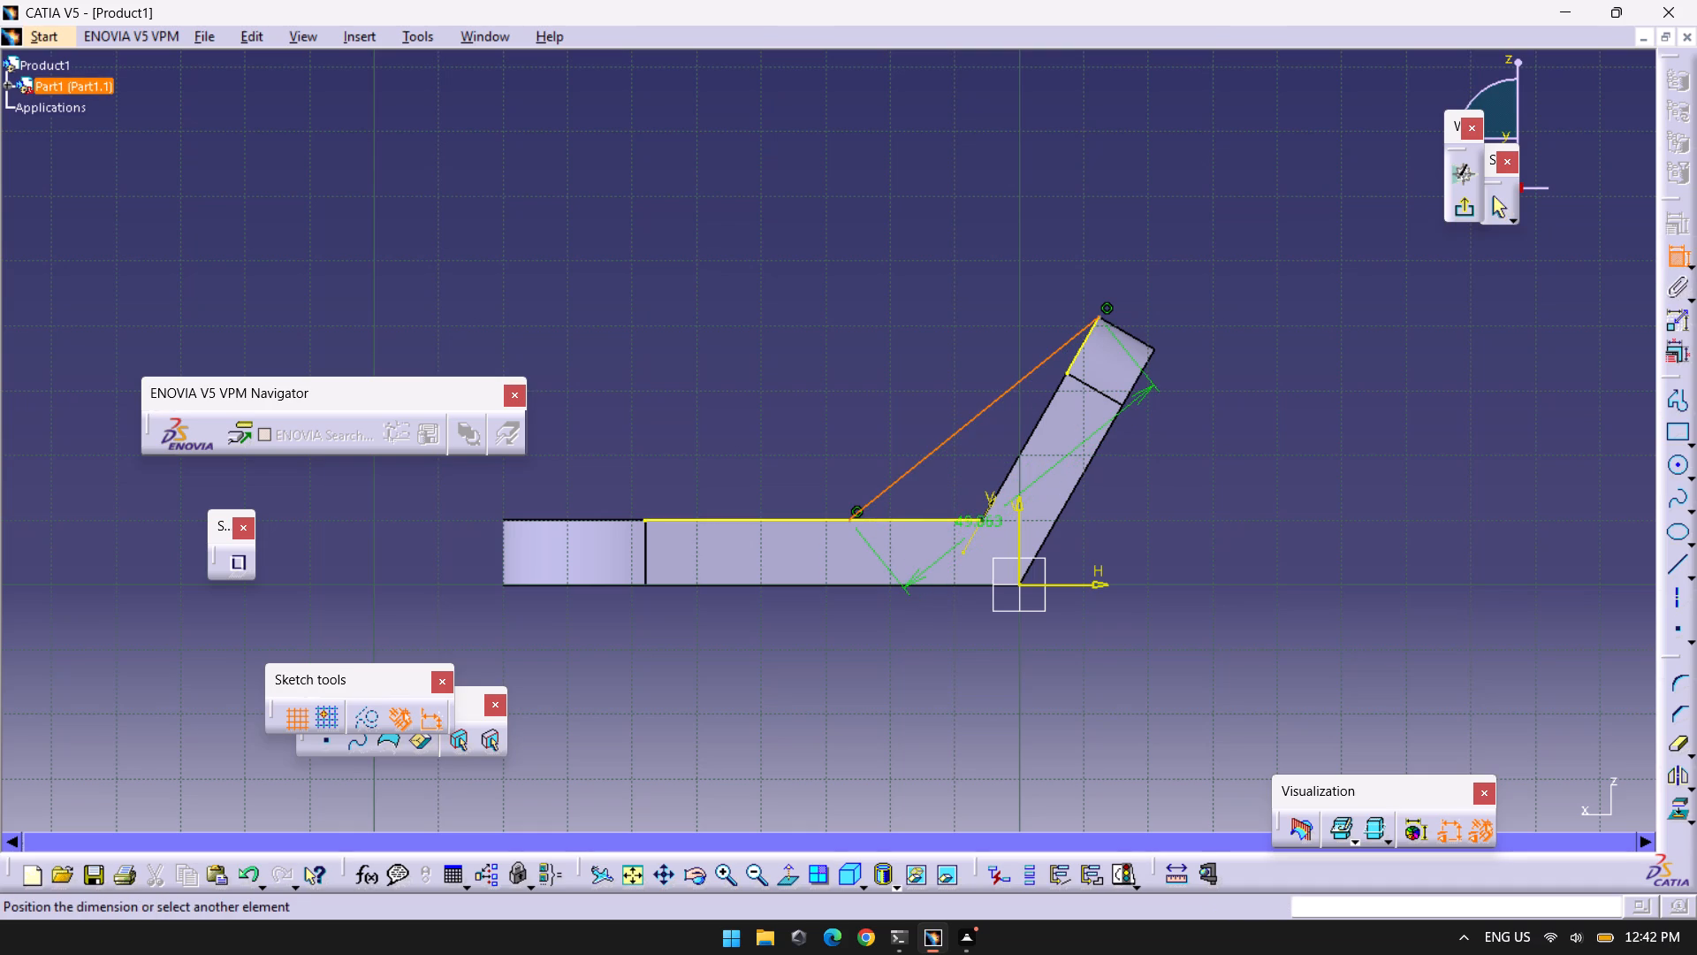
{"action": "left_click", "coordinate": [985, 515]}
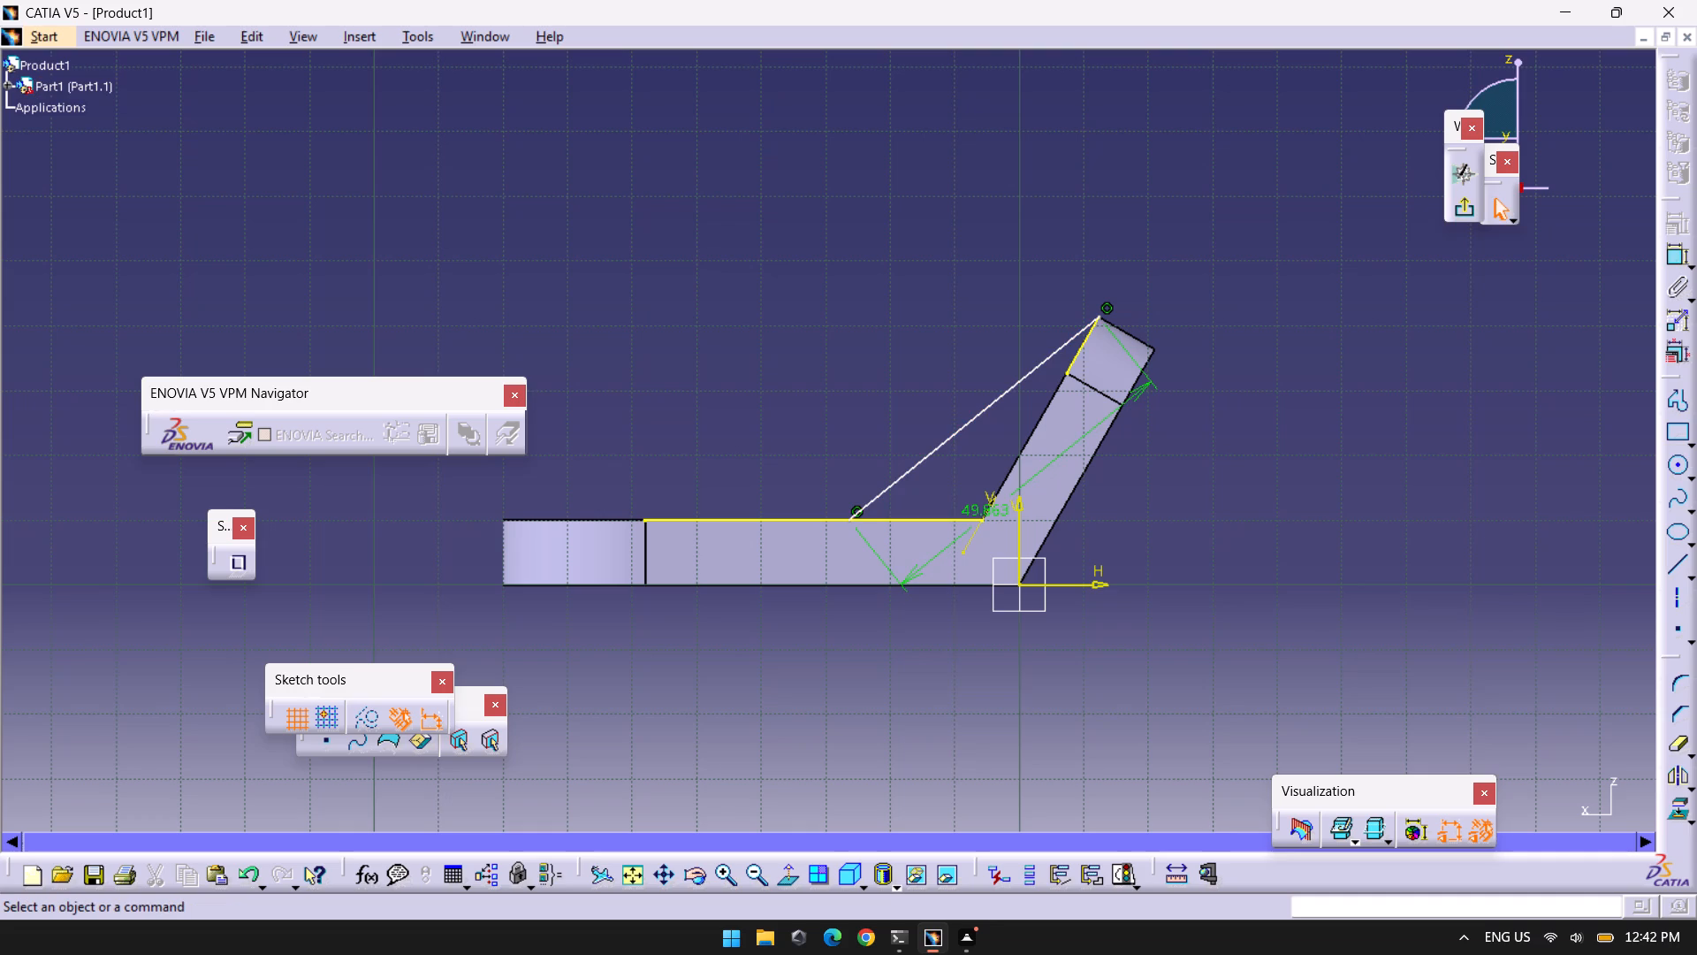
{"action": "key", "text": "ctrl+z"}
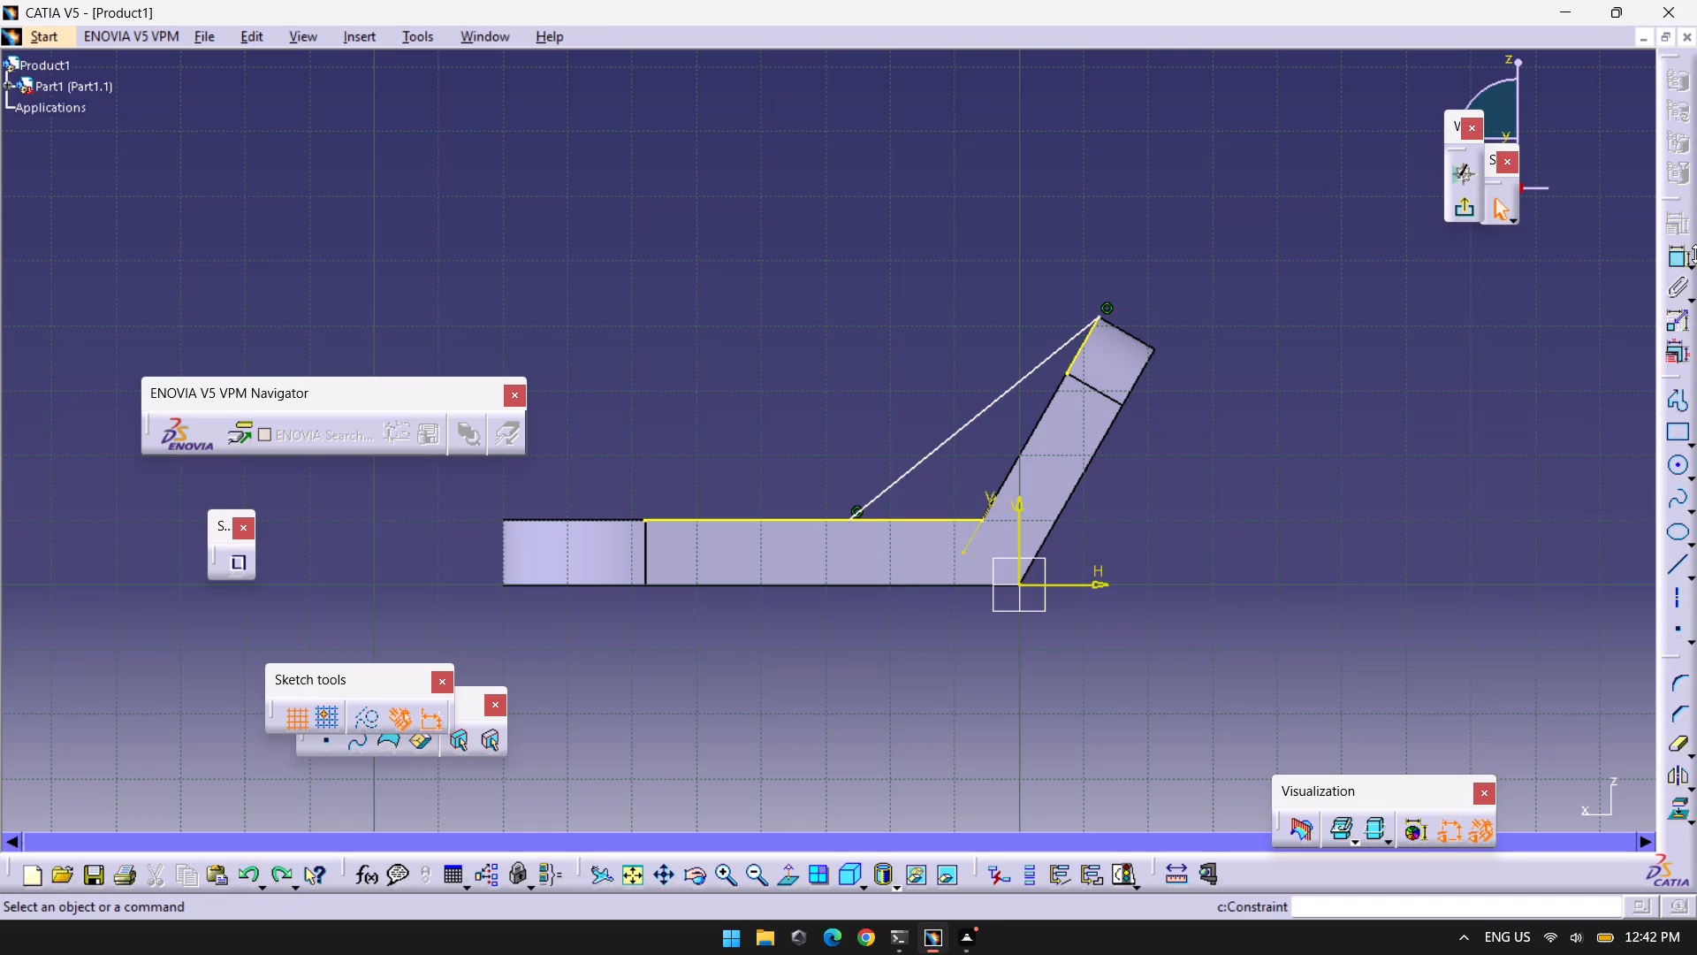
Dimension the horizontal distance from the line's lower end to the inner bend corner and set it to 20 mm.
{"action": "left_click", "coordinate": [1658, 256]}
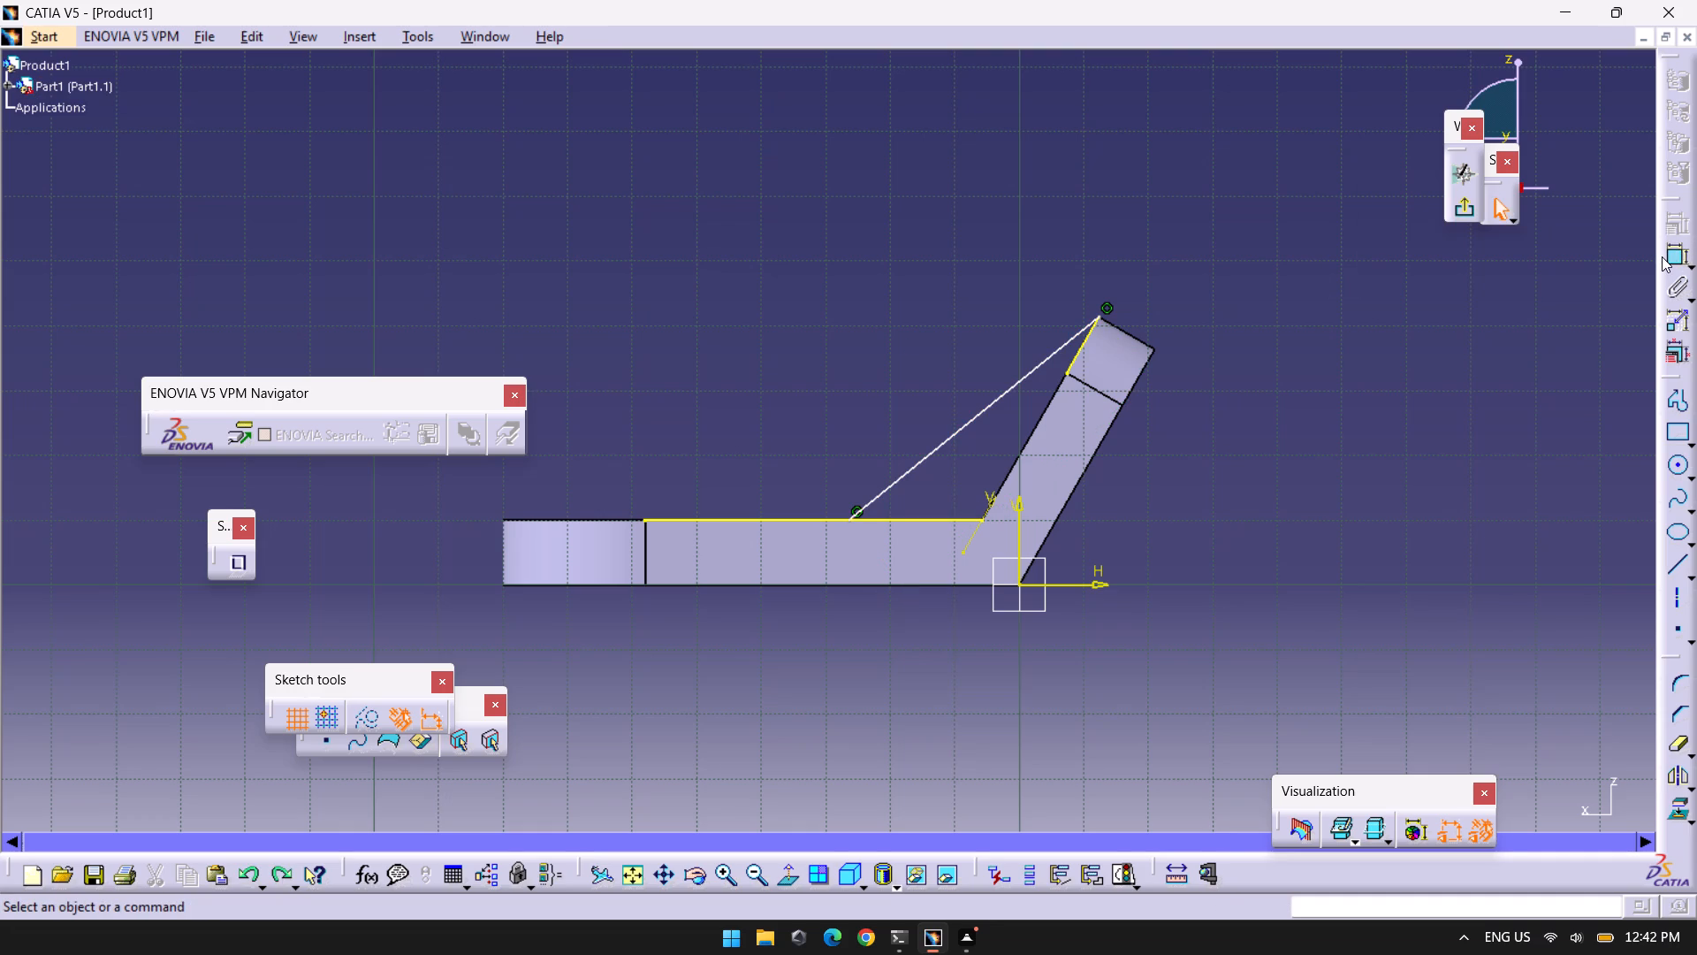
{"action": "double_click", "coordinate": [1662, 256]}
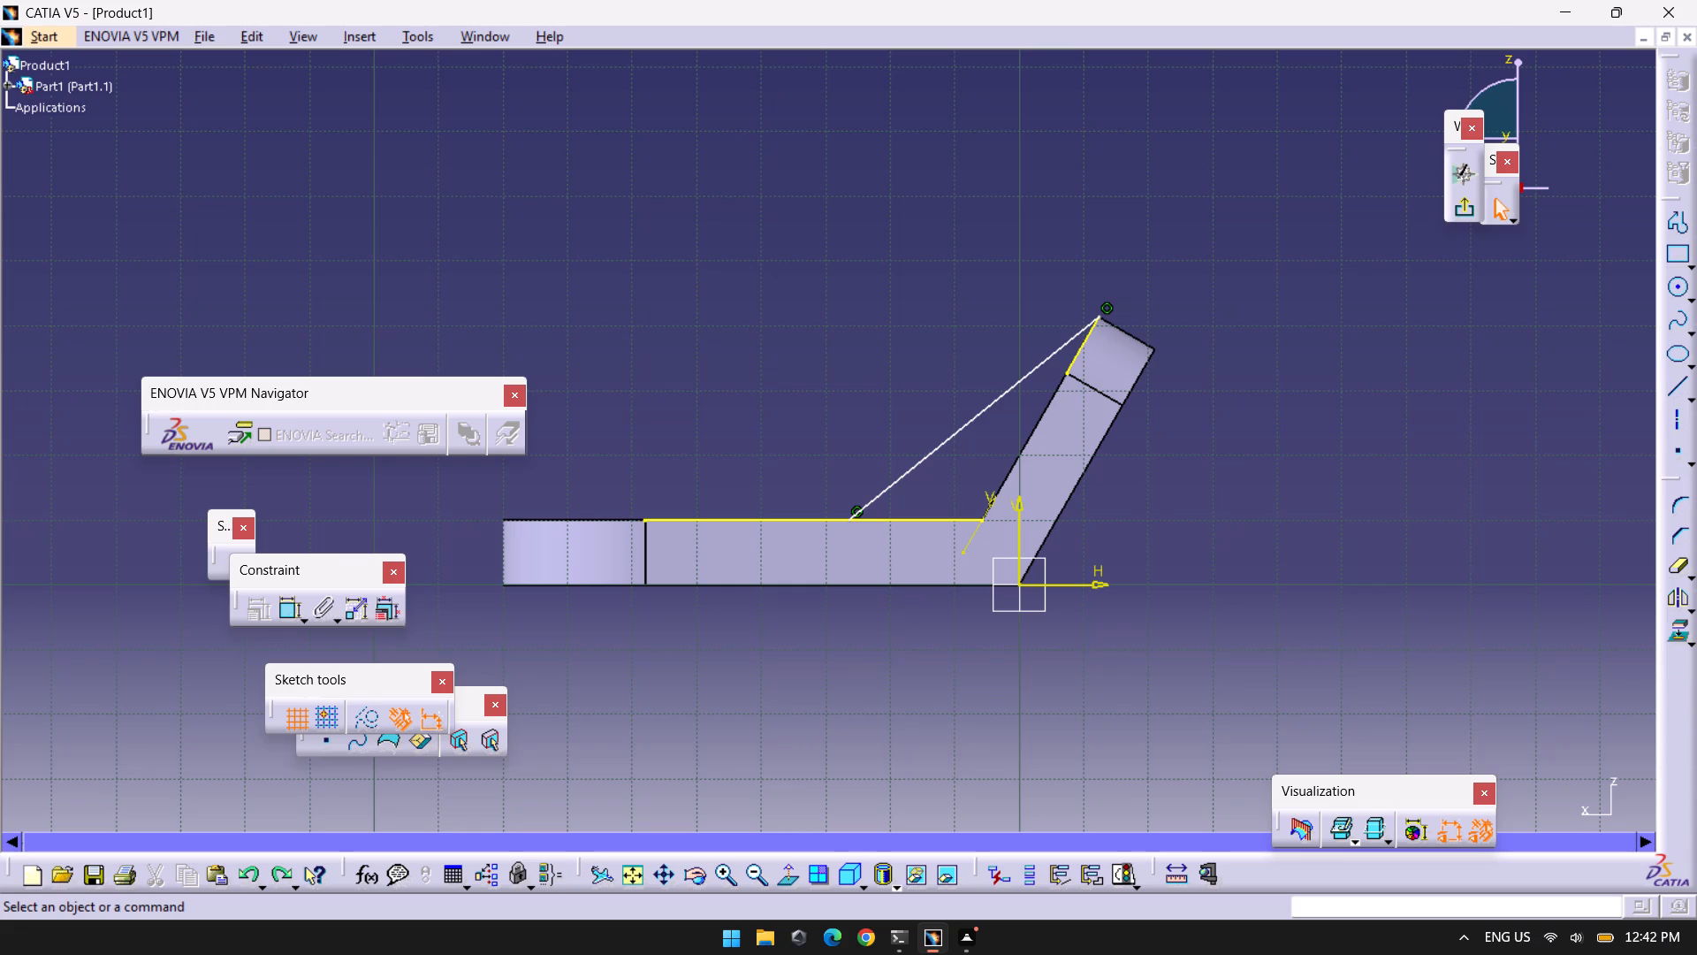
{"action": "left_click", "coordinate": [278, 612]}
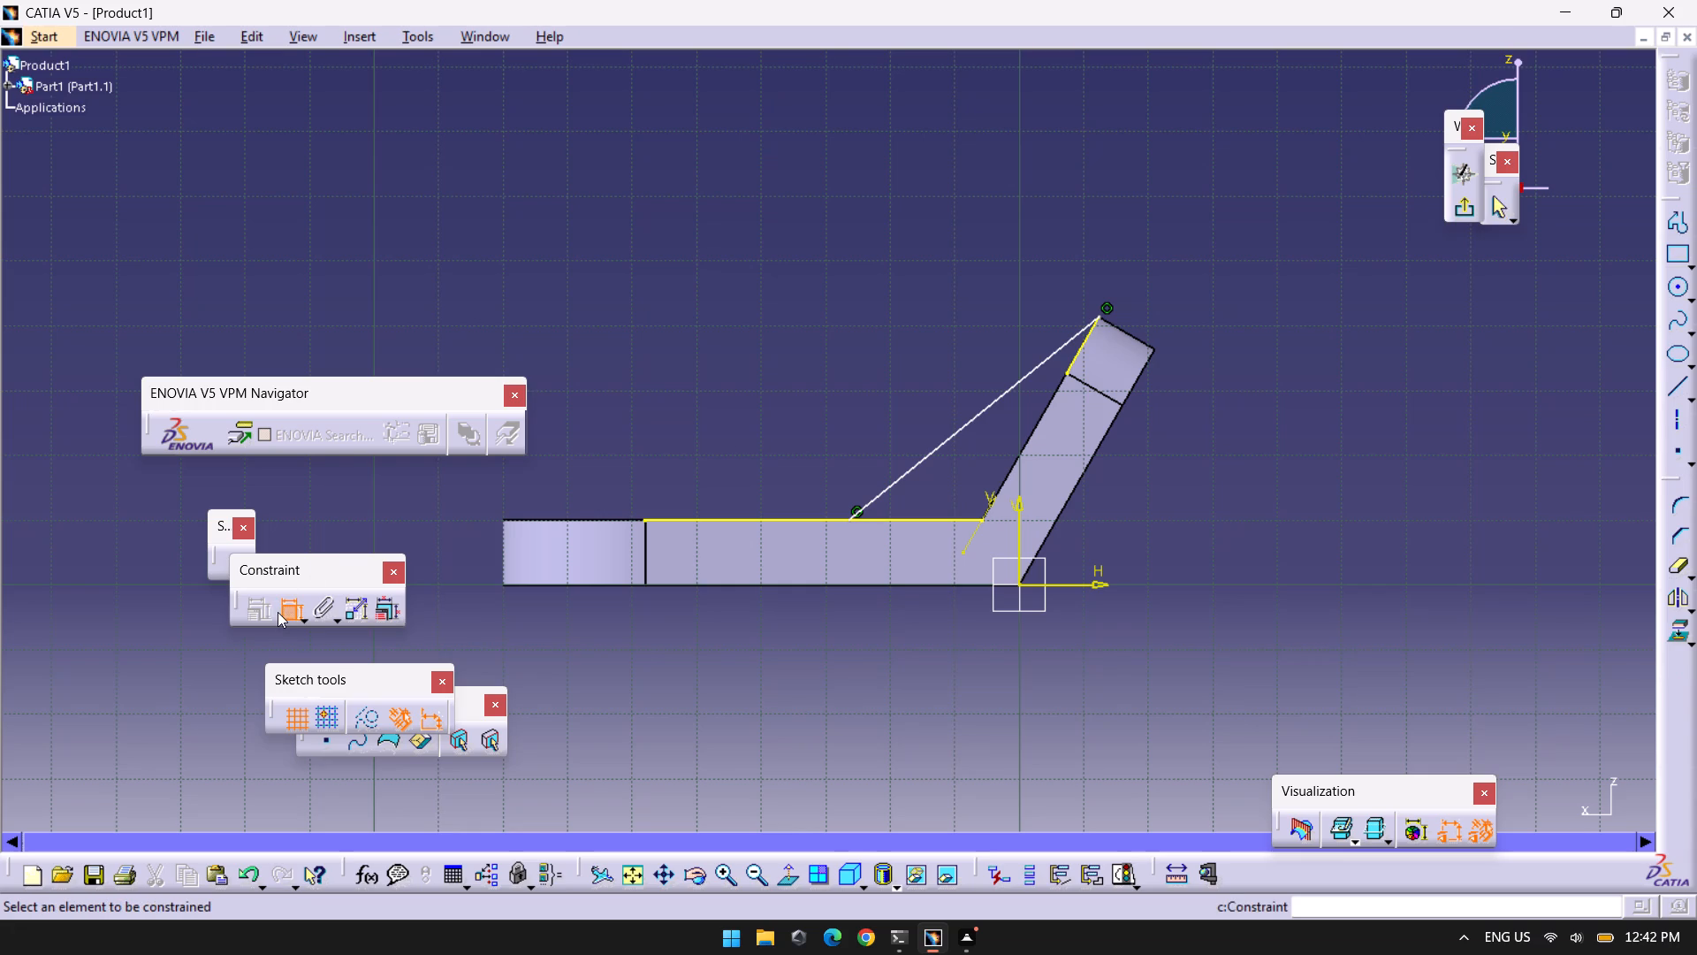
{"action": "left_click", "coordinate": [856, 518]}
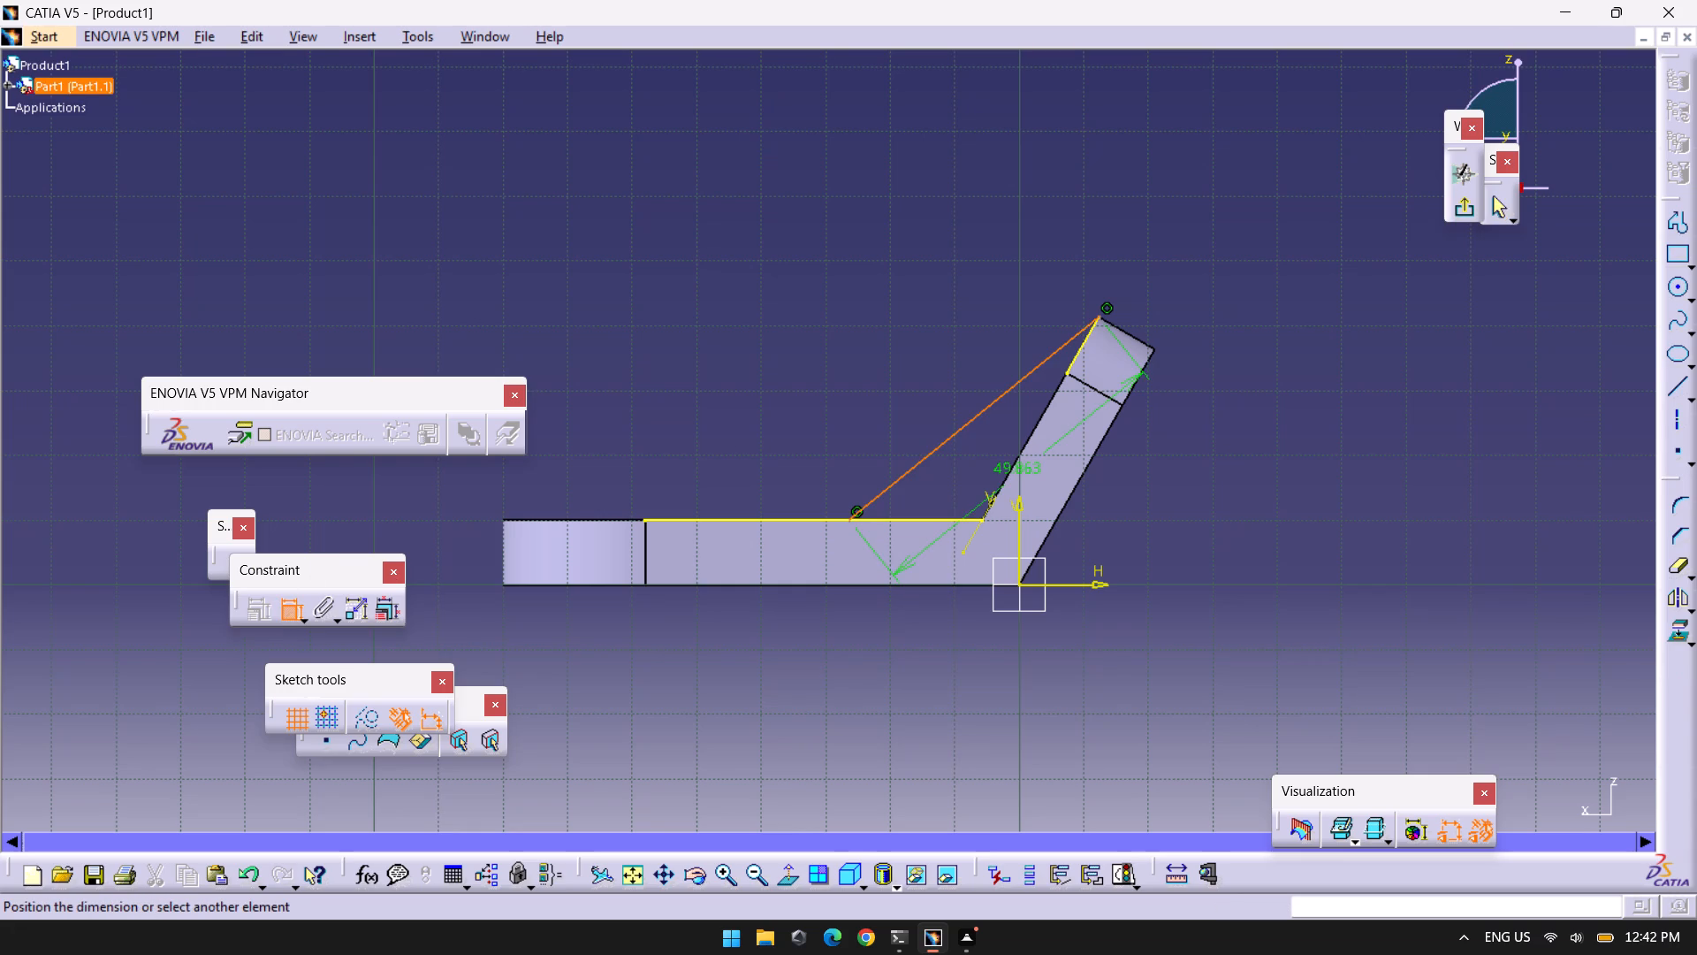
{"action": "key", "text": "ctrl+z"}
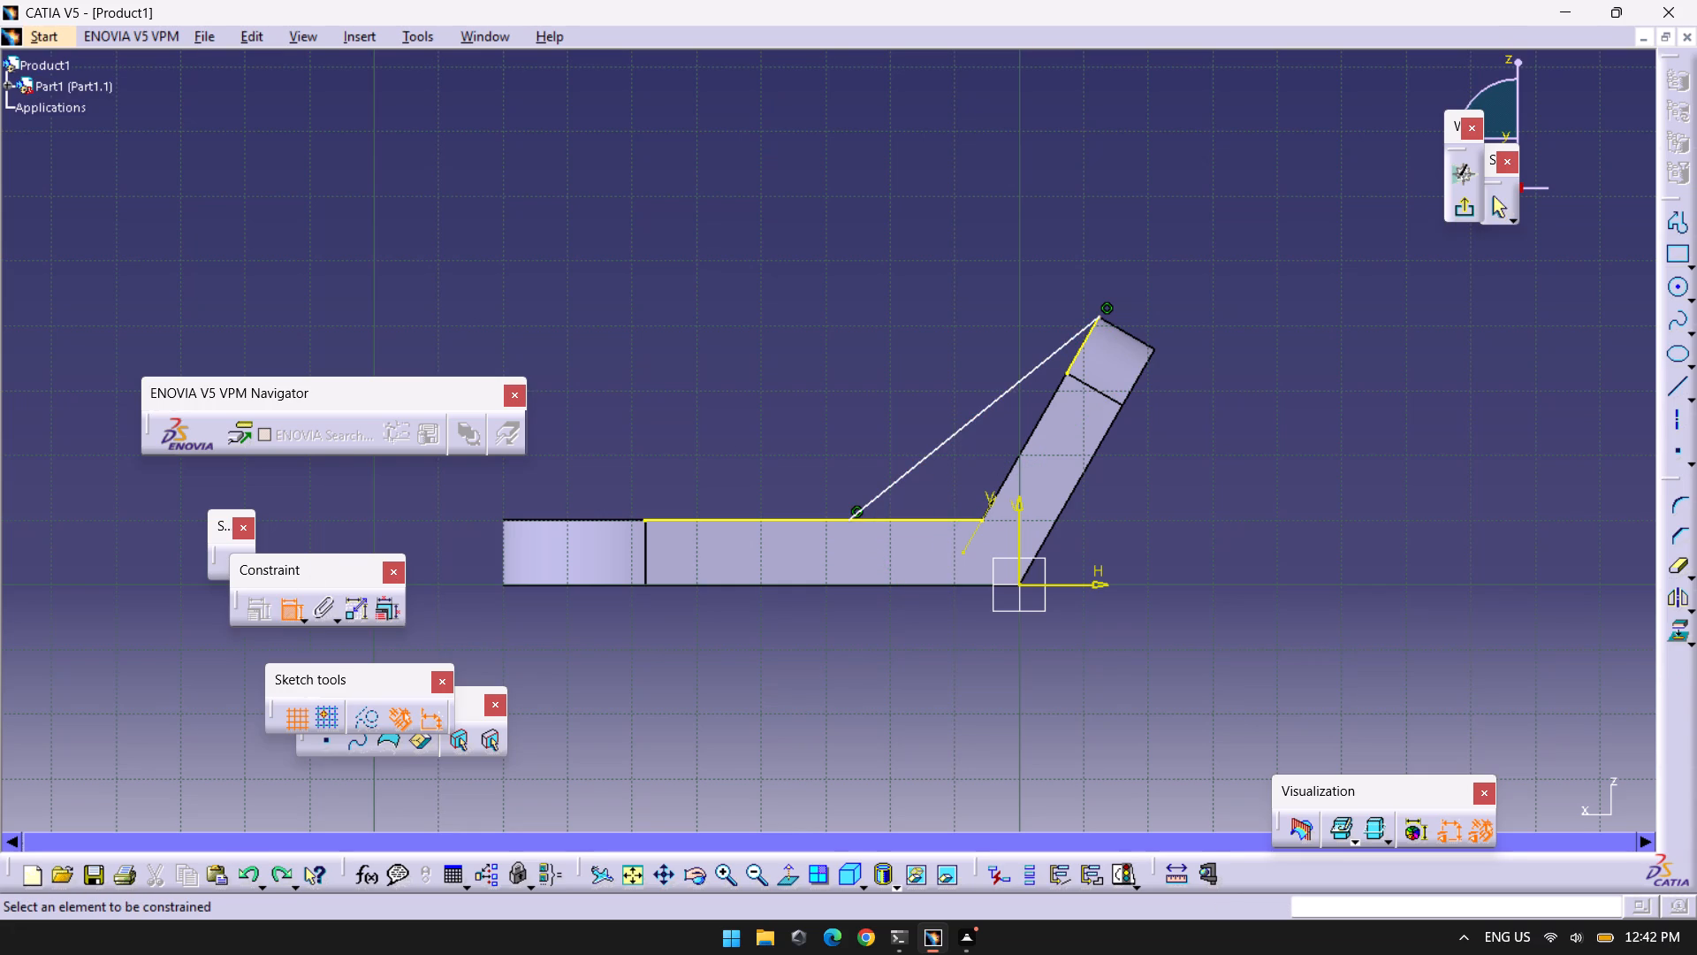
{"action": "left_click", "coordinate": [848, 521]}
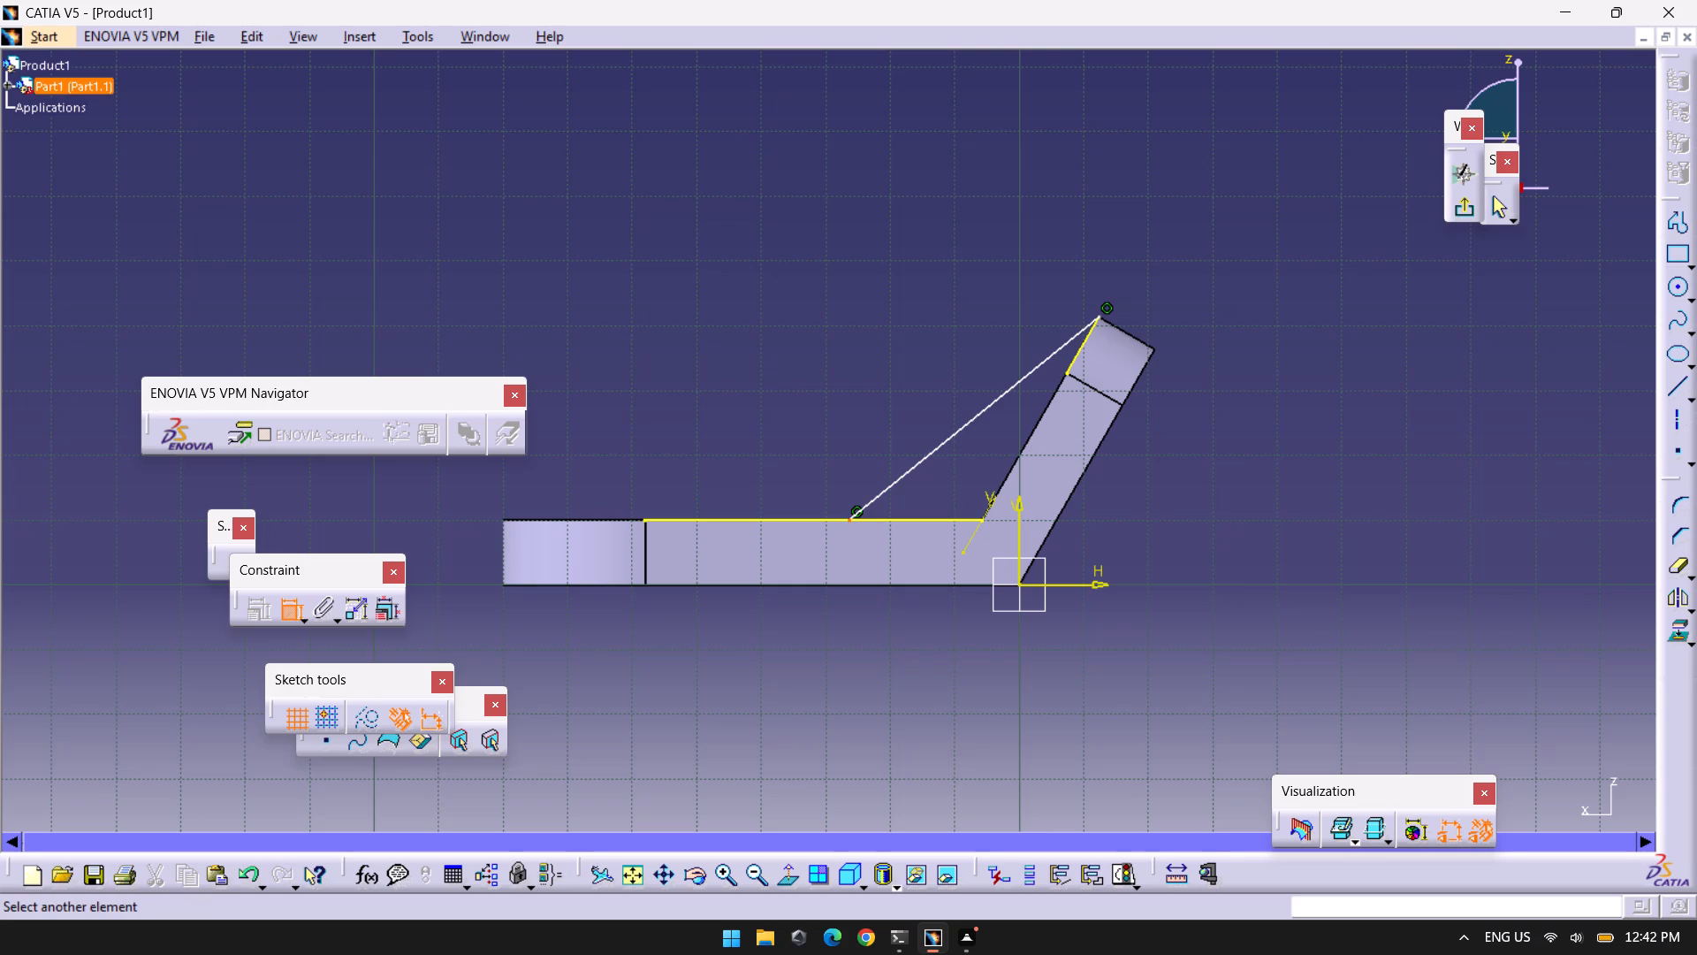
{"action": "left_click_drag", "start_coordinate": [982, 519], "coordinate": [943, 646]}
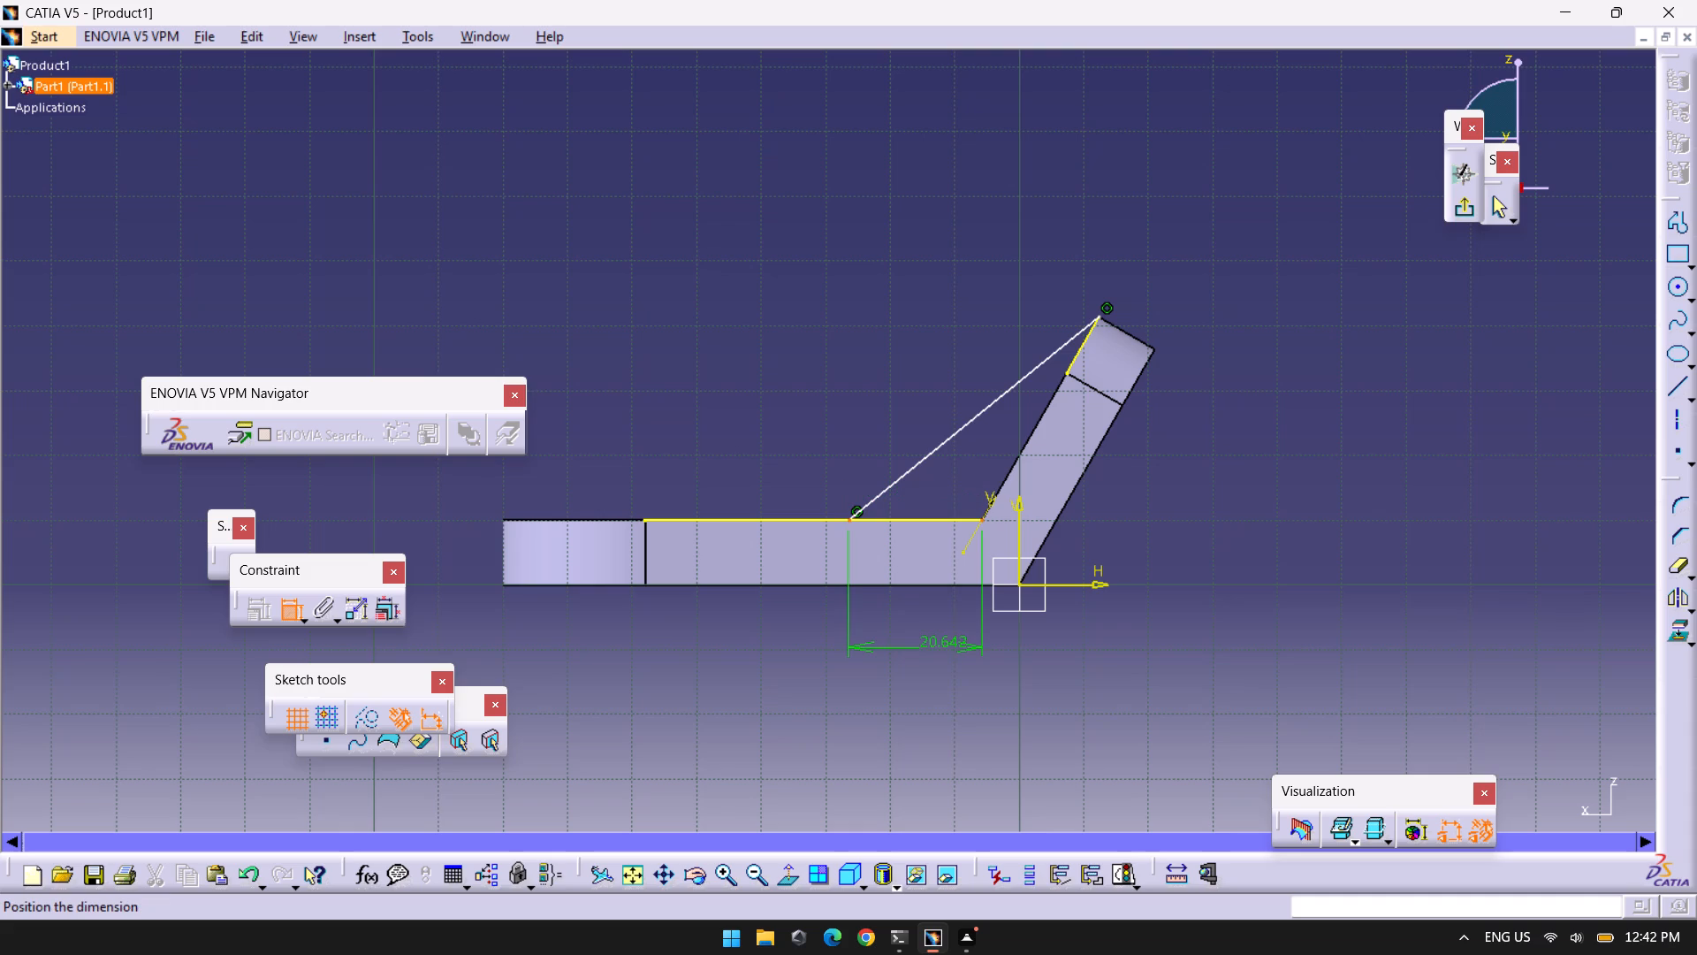
{"action": "left_click", "coordinate": [904, 637]}
{"action": "double_click", "coordinate": [904, 637]}
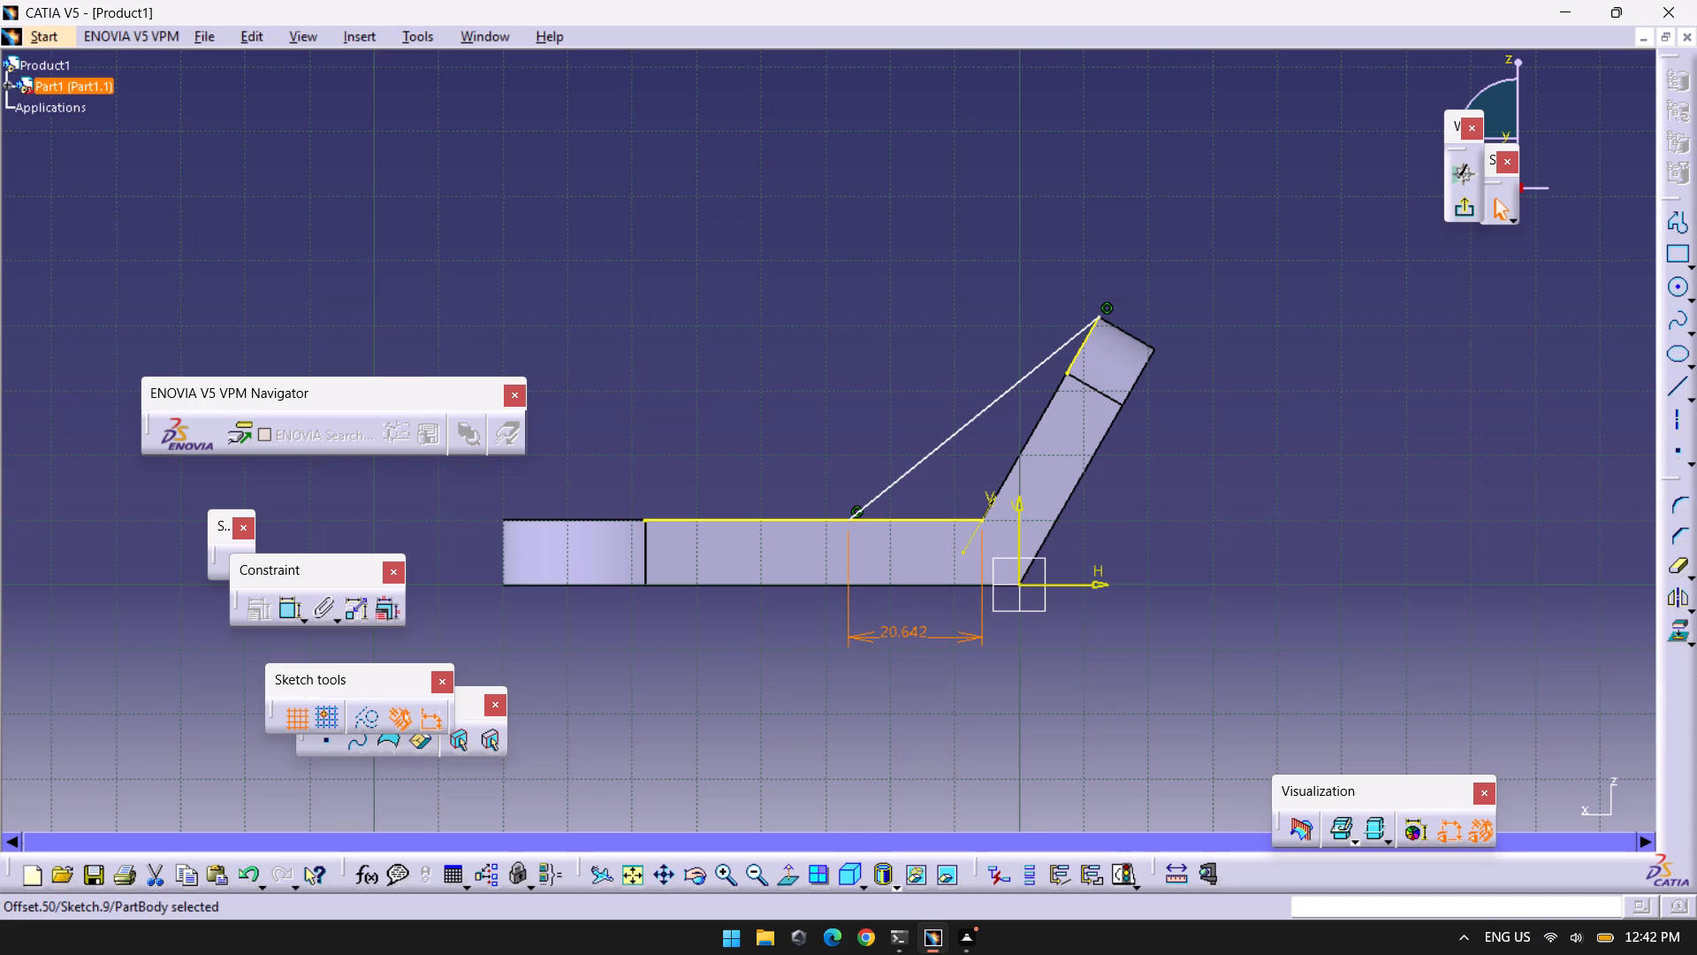
{"action": "double_click", "coordinate": [904, 637]}
{"action": "type", "text": "20"}
{"action": "key", "text": "Return"}
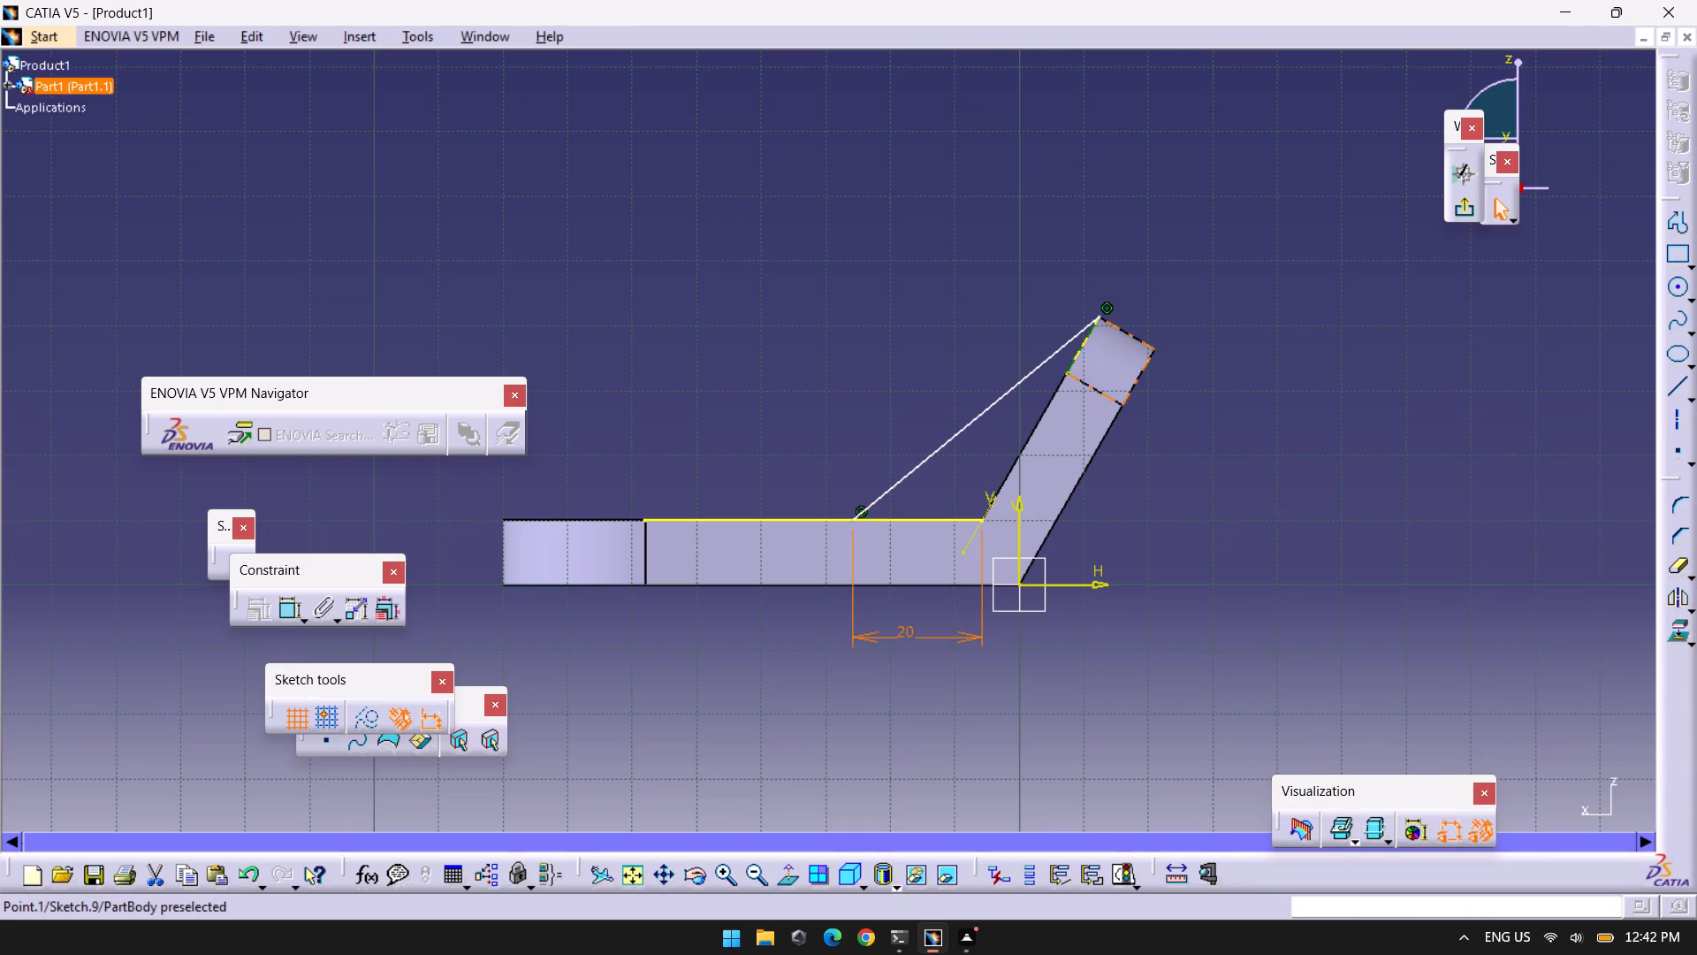
Delete the two projected edges on the arm's tip and the base plate's upper edge, leaving only the slanted rib line.
{"action": "left_click", "coordinate": [1084, 338]}
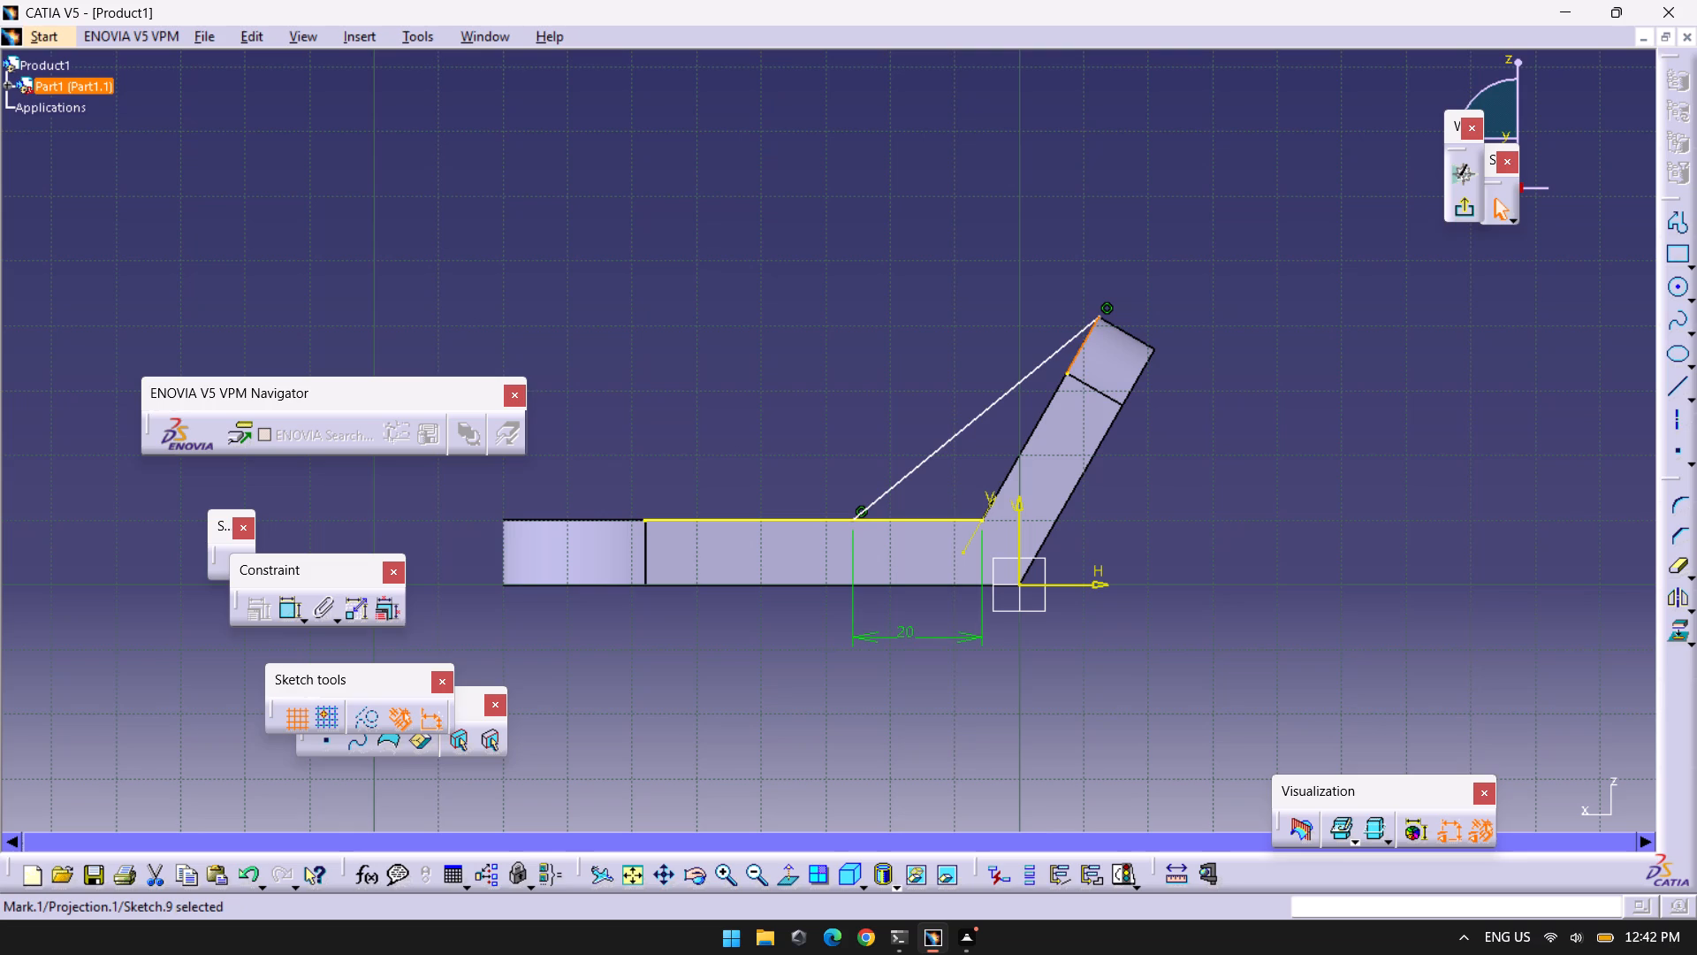
{"action": "left_click", "coordinate": [807, 518]}
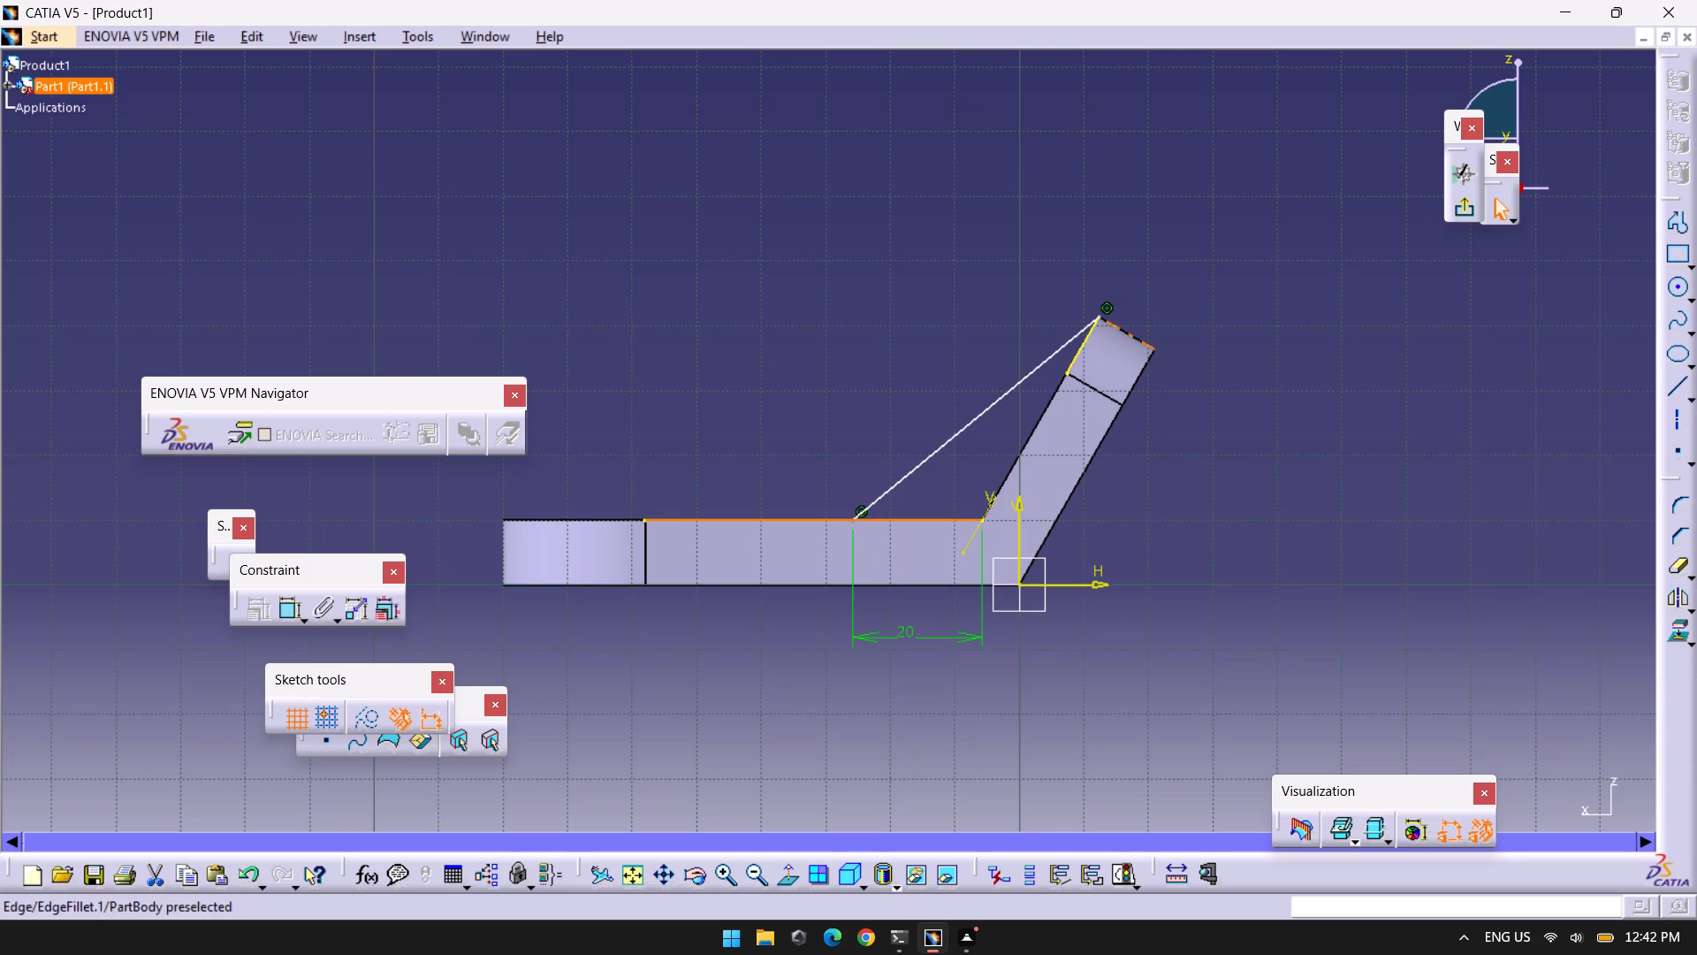
{"action": "left_click", "coordinate": [1078, 347], "text": "ctrl"}
{"action": "key", "text": "Delete"}
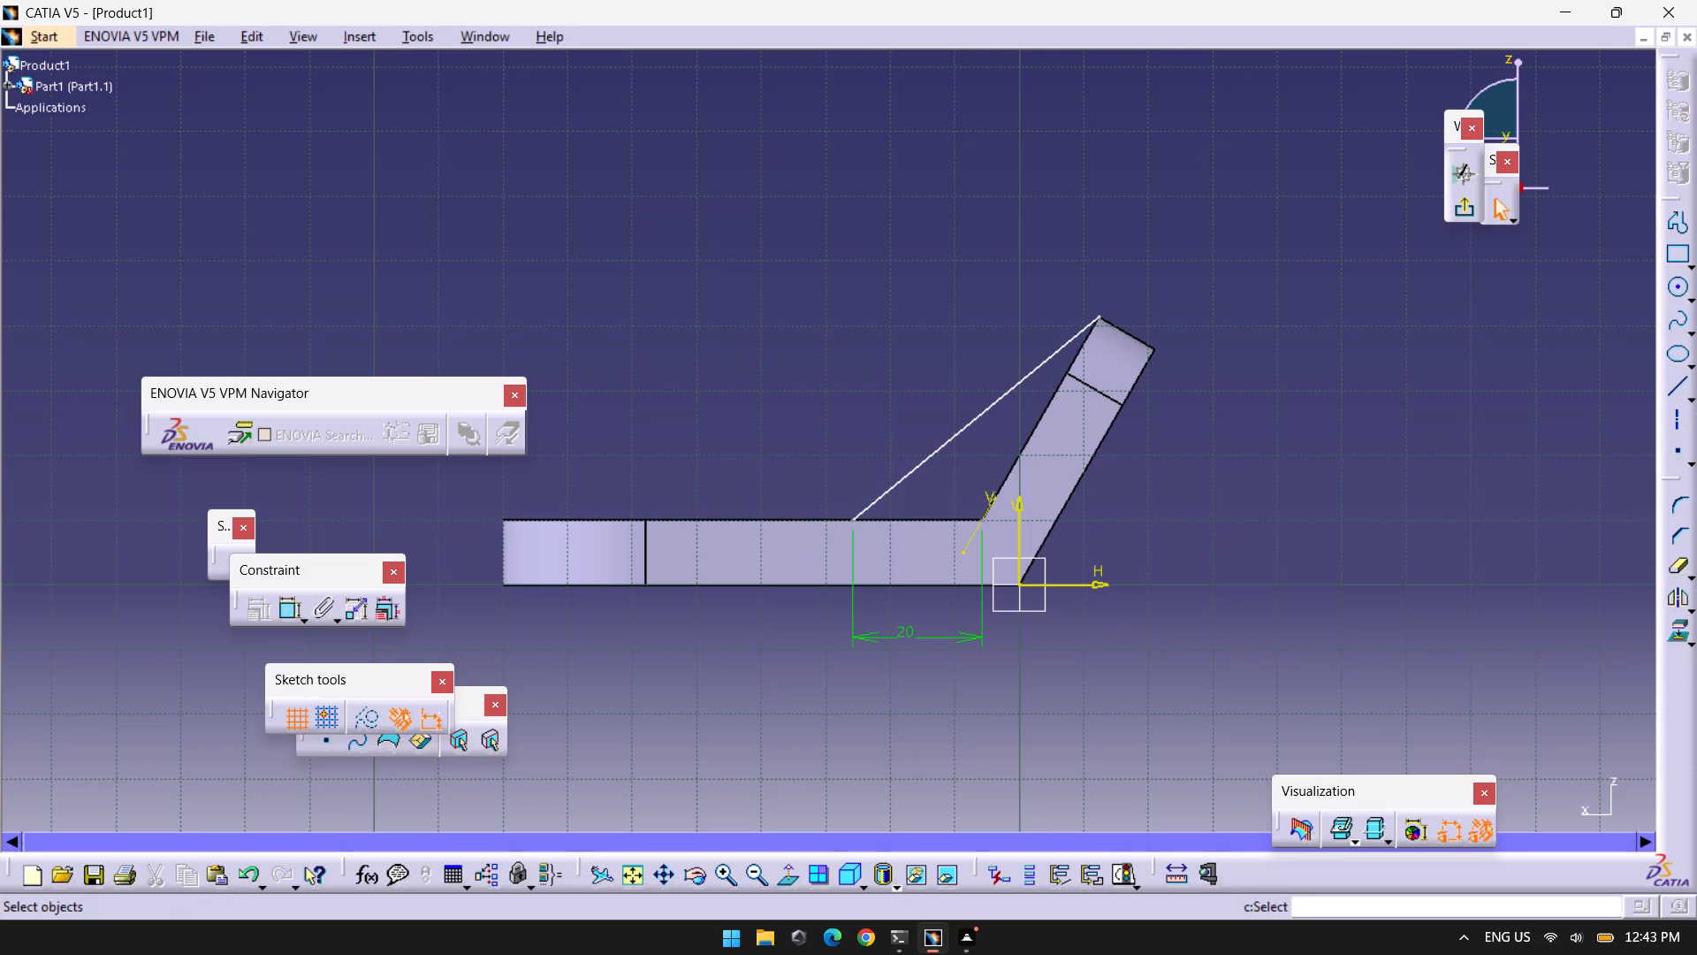
Exit the sketch and create a From Side stiffener from the rib line with 6 mm thickness and Neutral Fiber on.
{"action": "left_click", "coordinate": [1458, 213]}
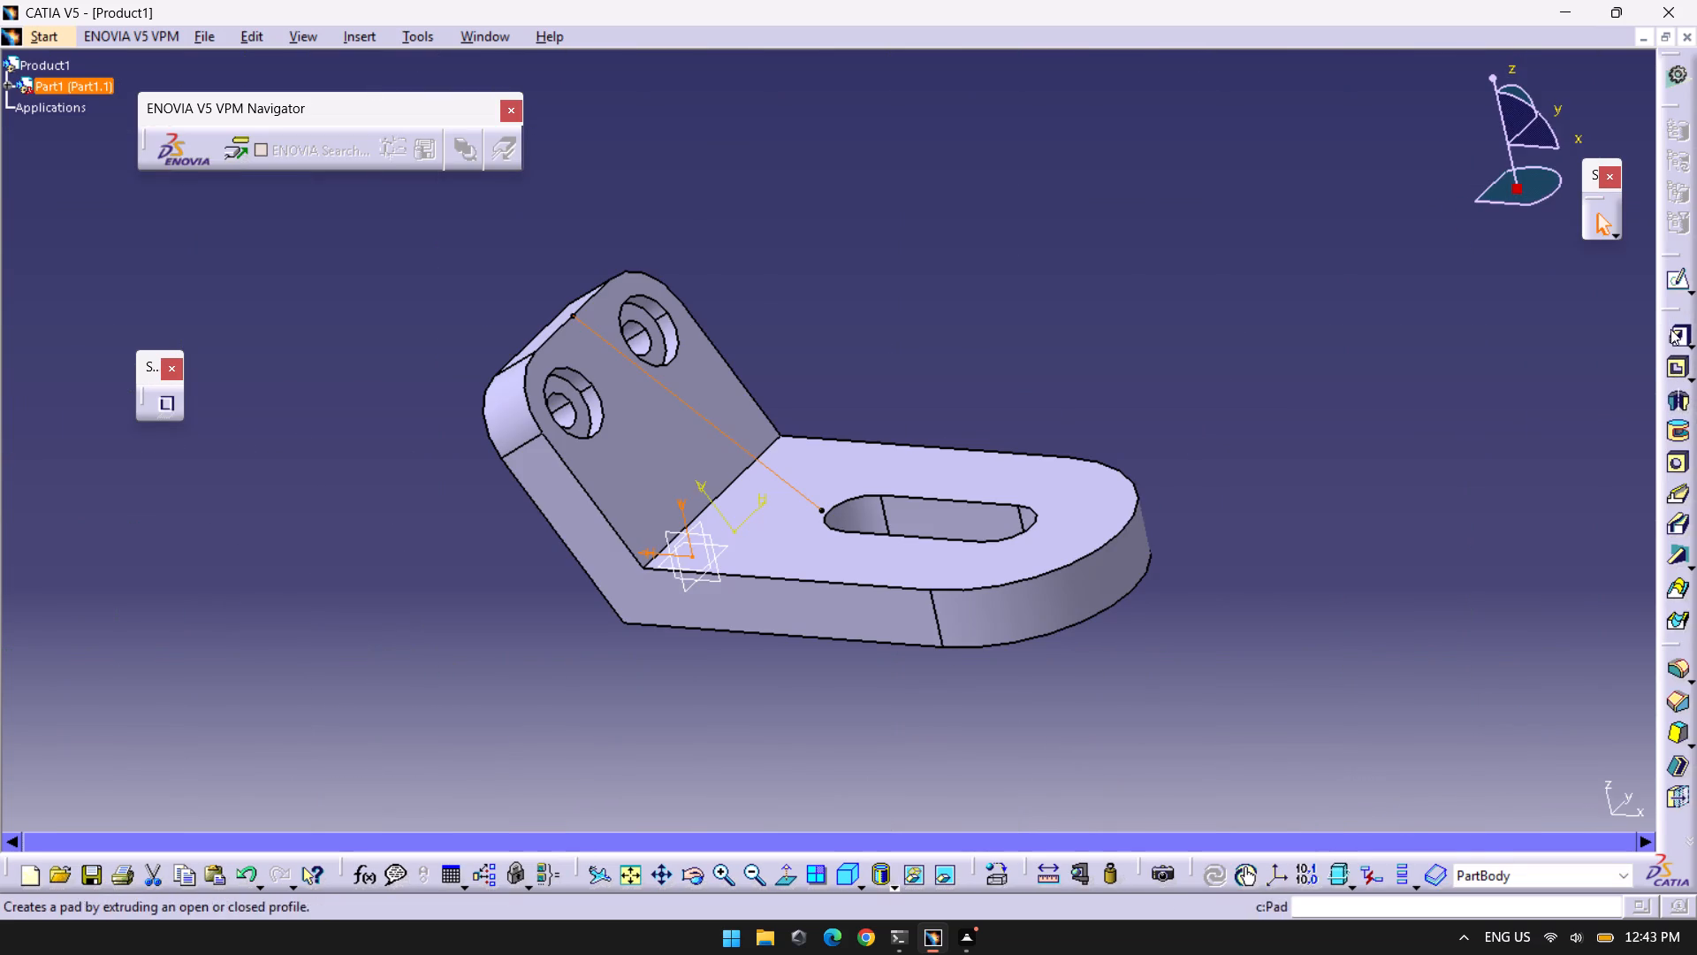
{"action": "left_click", "coordinate": [1676, 557]}
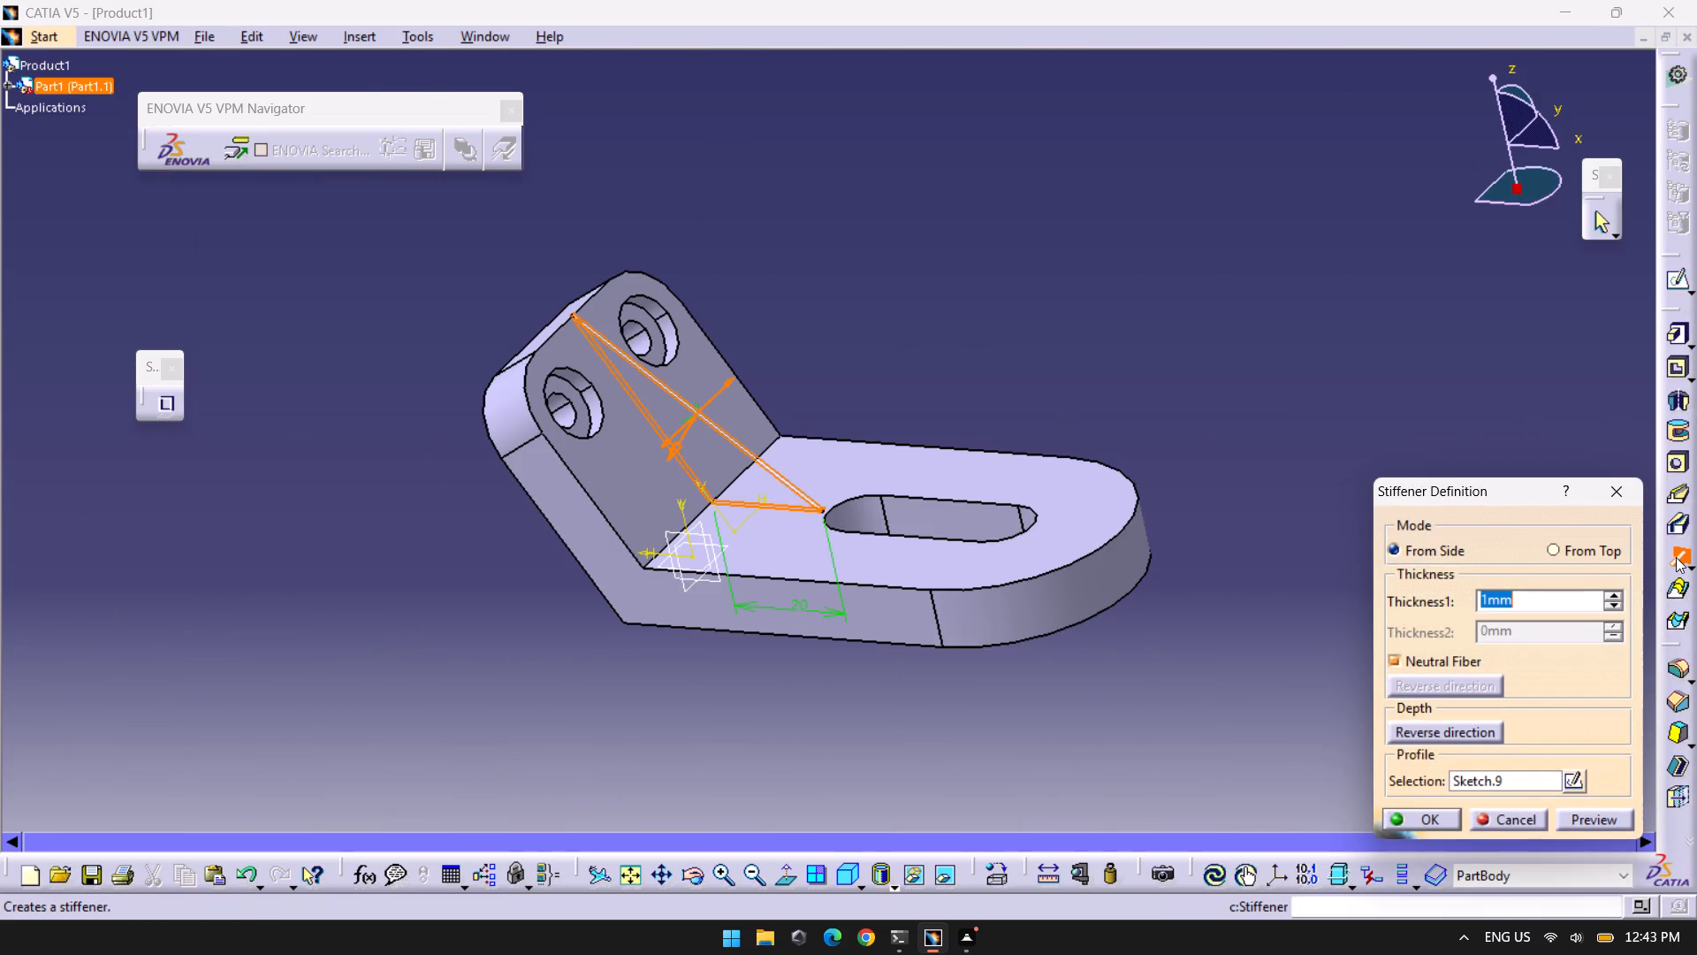
{"action": "key", "text": "6"}
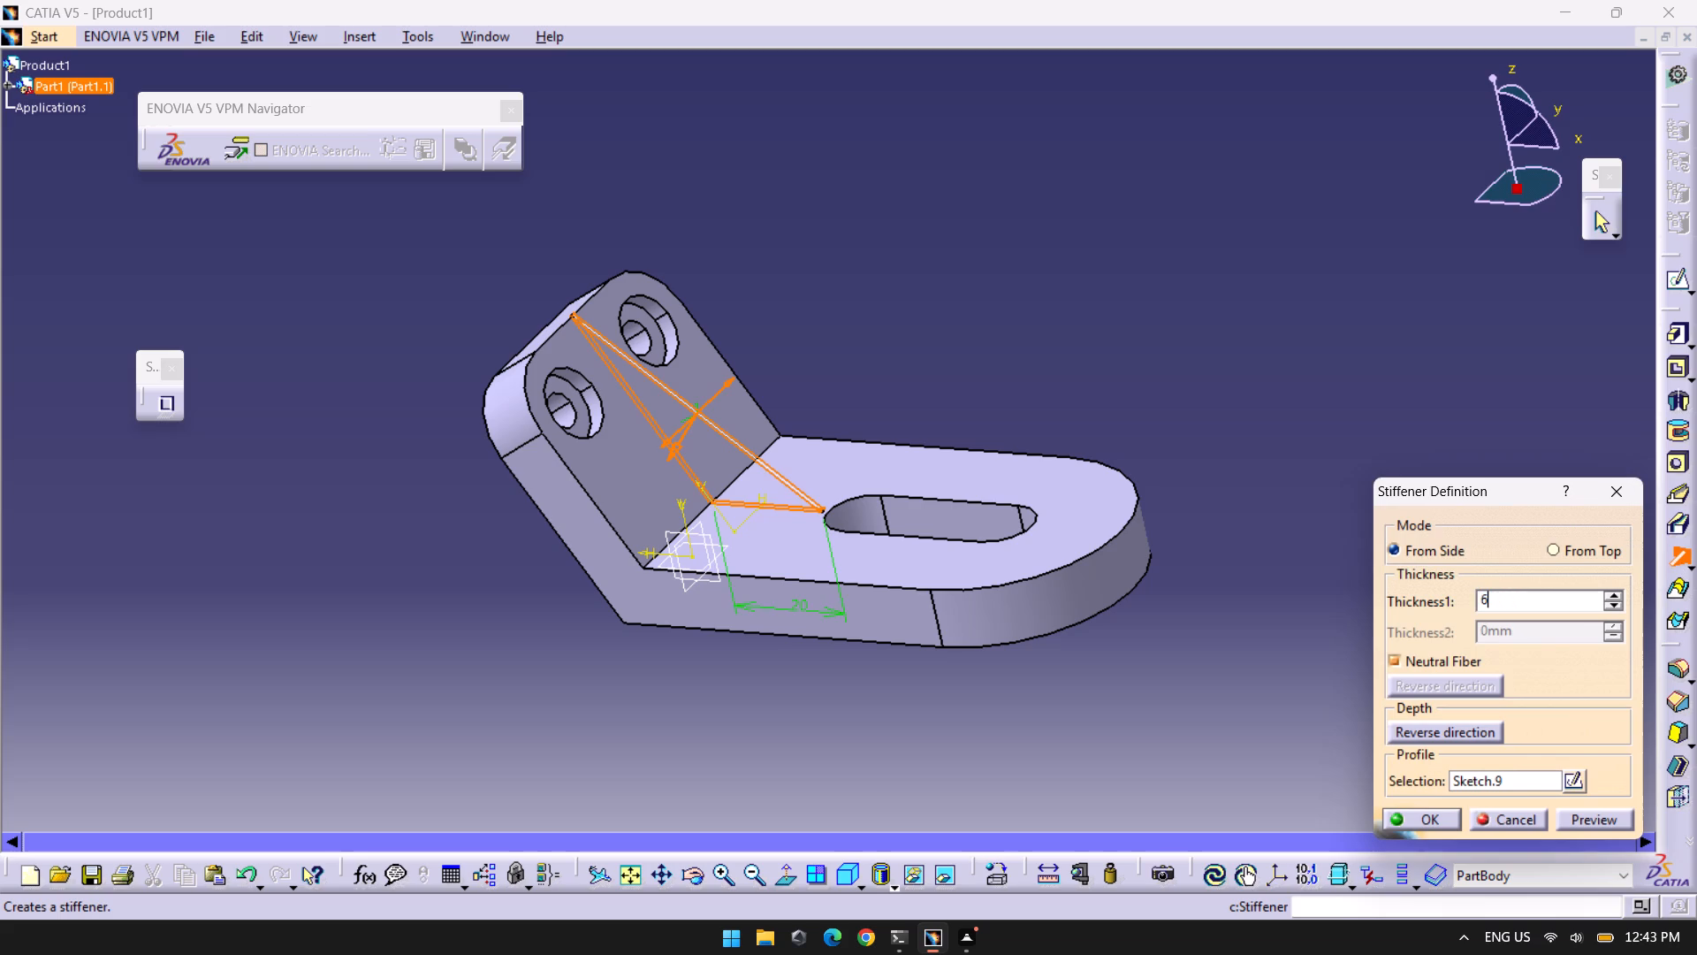
{"action": "key", "text": "Return"}
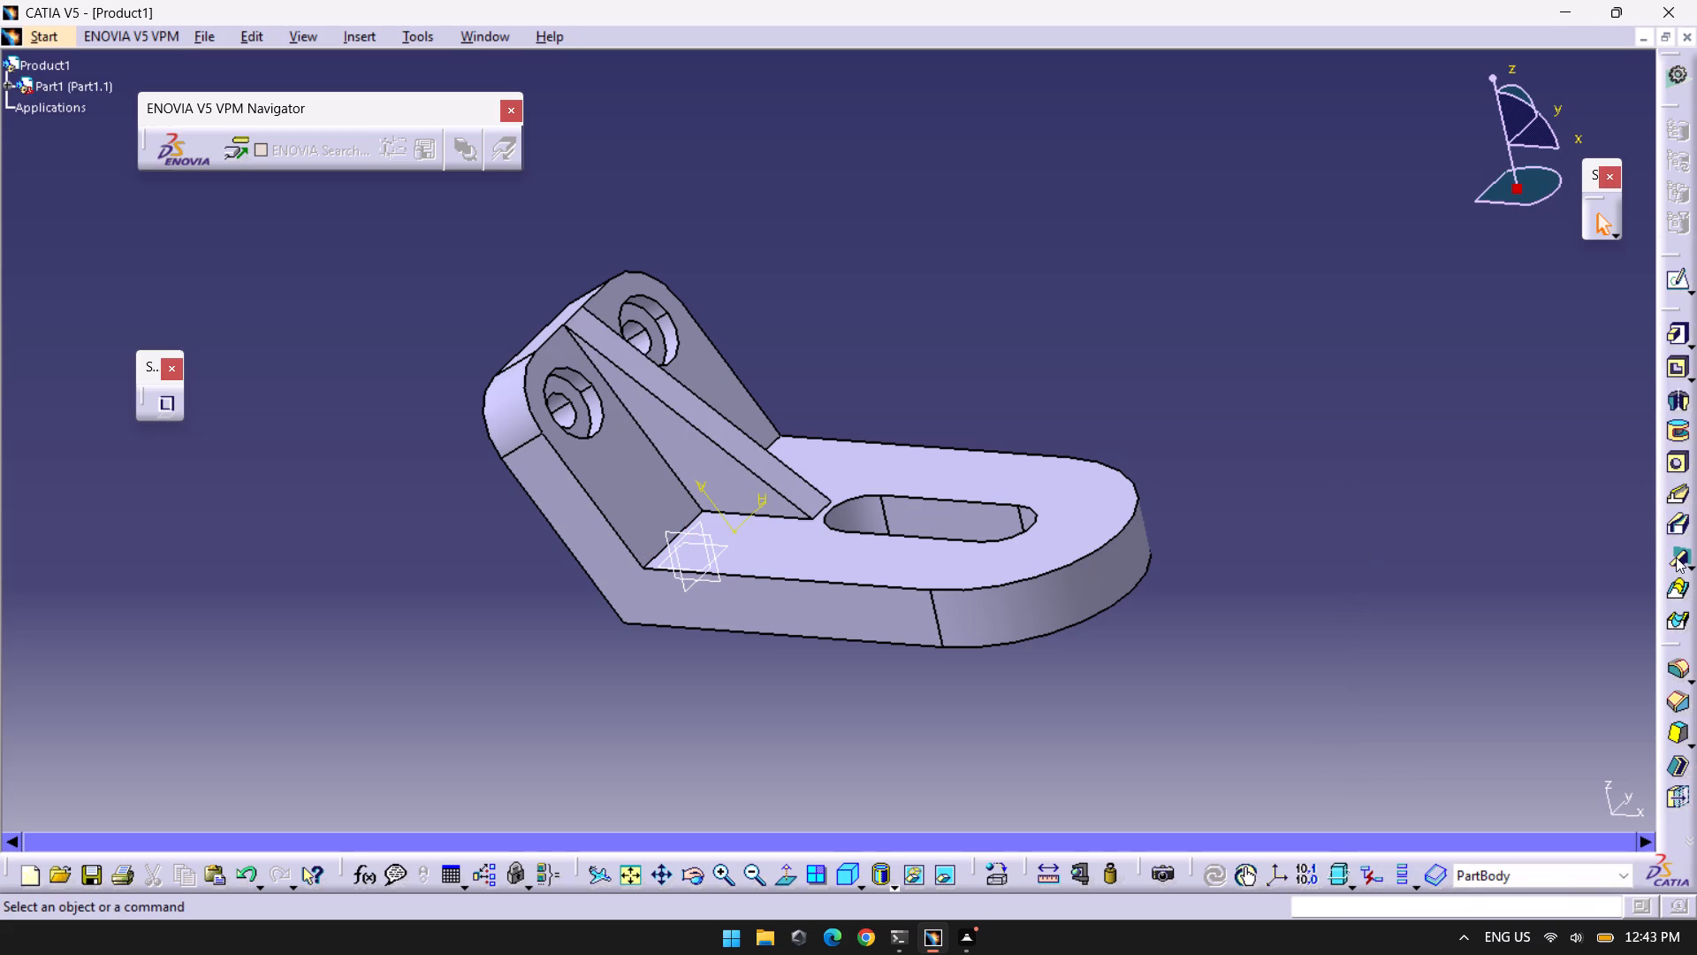
{"action": "left_click", "coordinate": [1355, 386]}
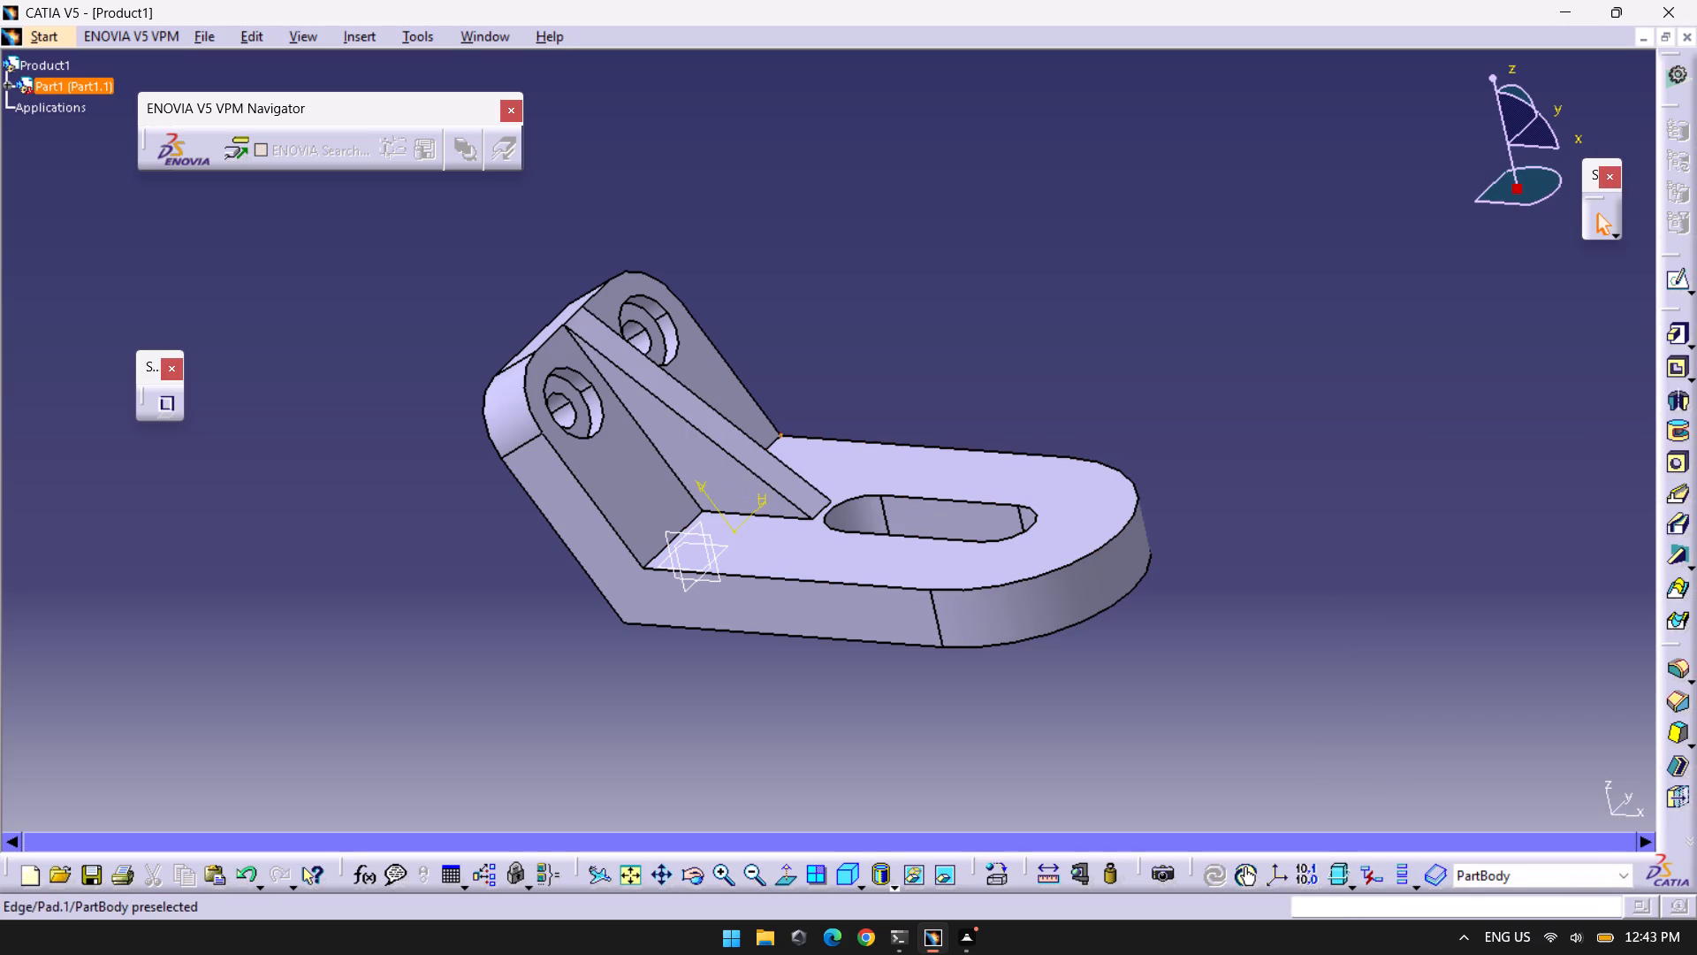
Examine the bracket and its new stiffener from the front, side and underside.
{"action": "left_click", "coordinate": [685, 874]}
{"action": "left_click_drag", "start_coordinate": [631, 694], "coordinate": [679, 654]}
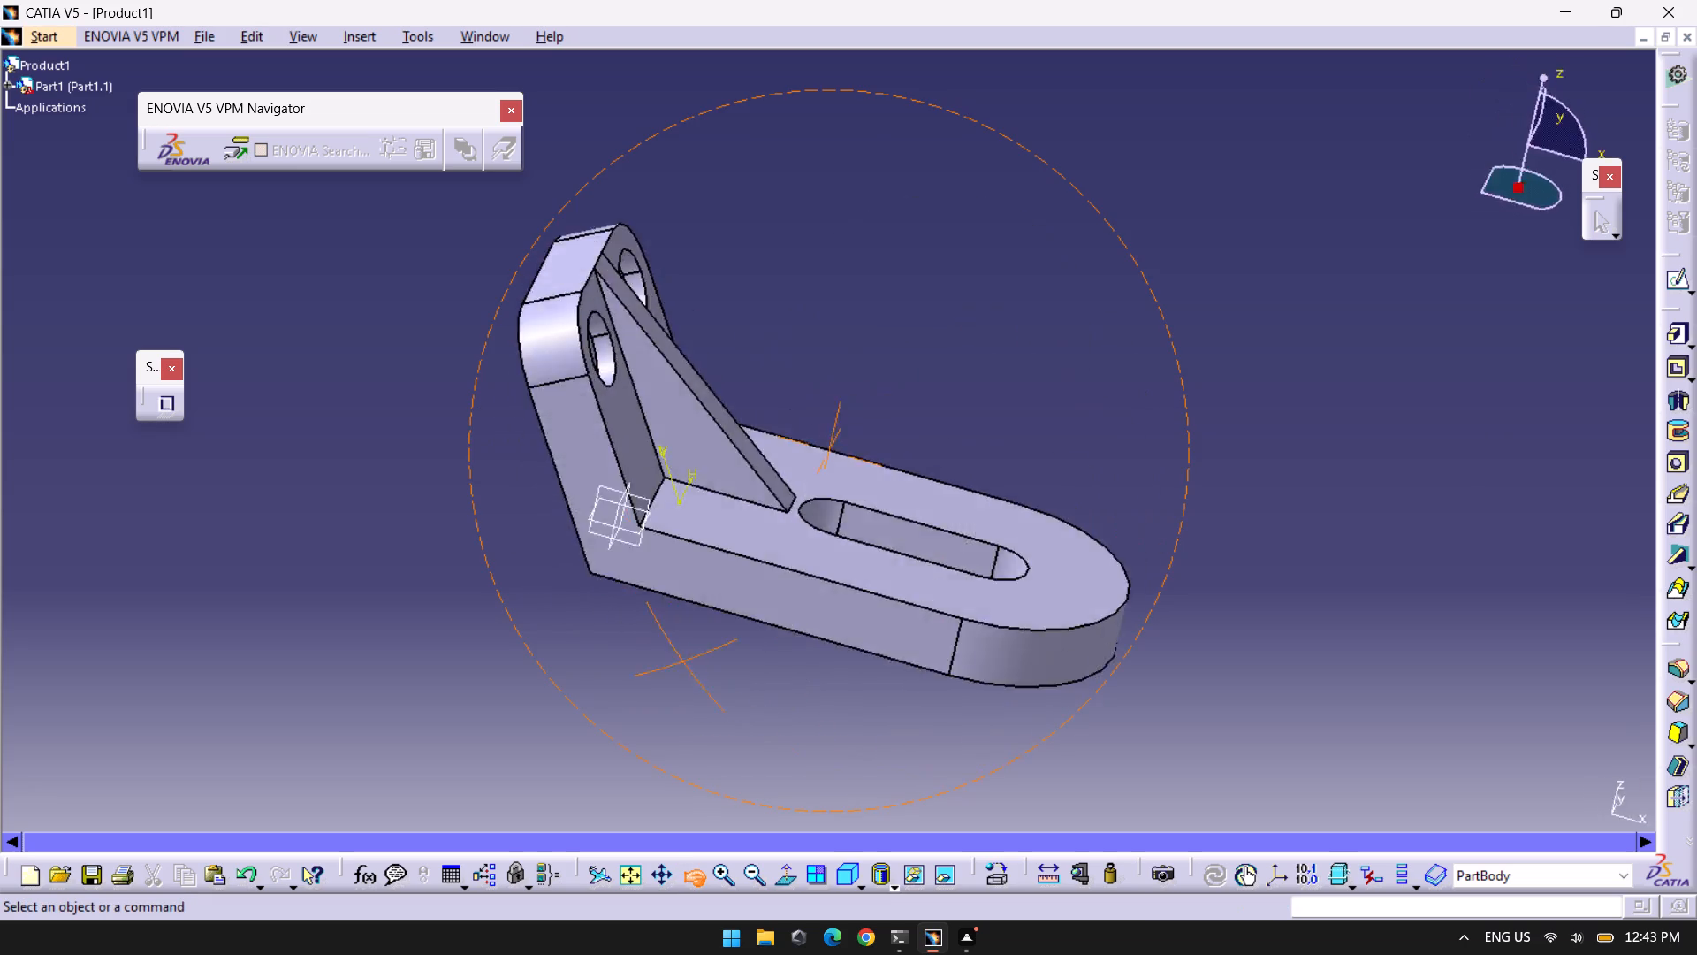
{"action": "left_click_drag", "start_coordinate": [679, 654], "coordinate": [493, 684]}
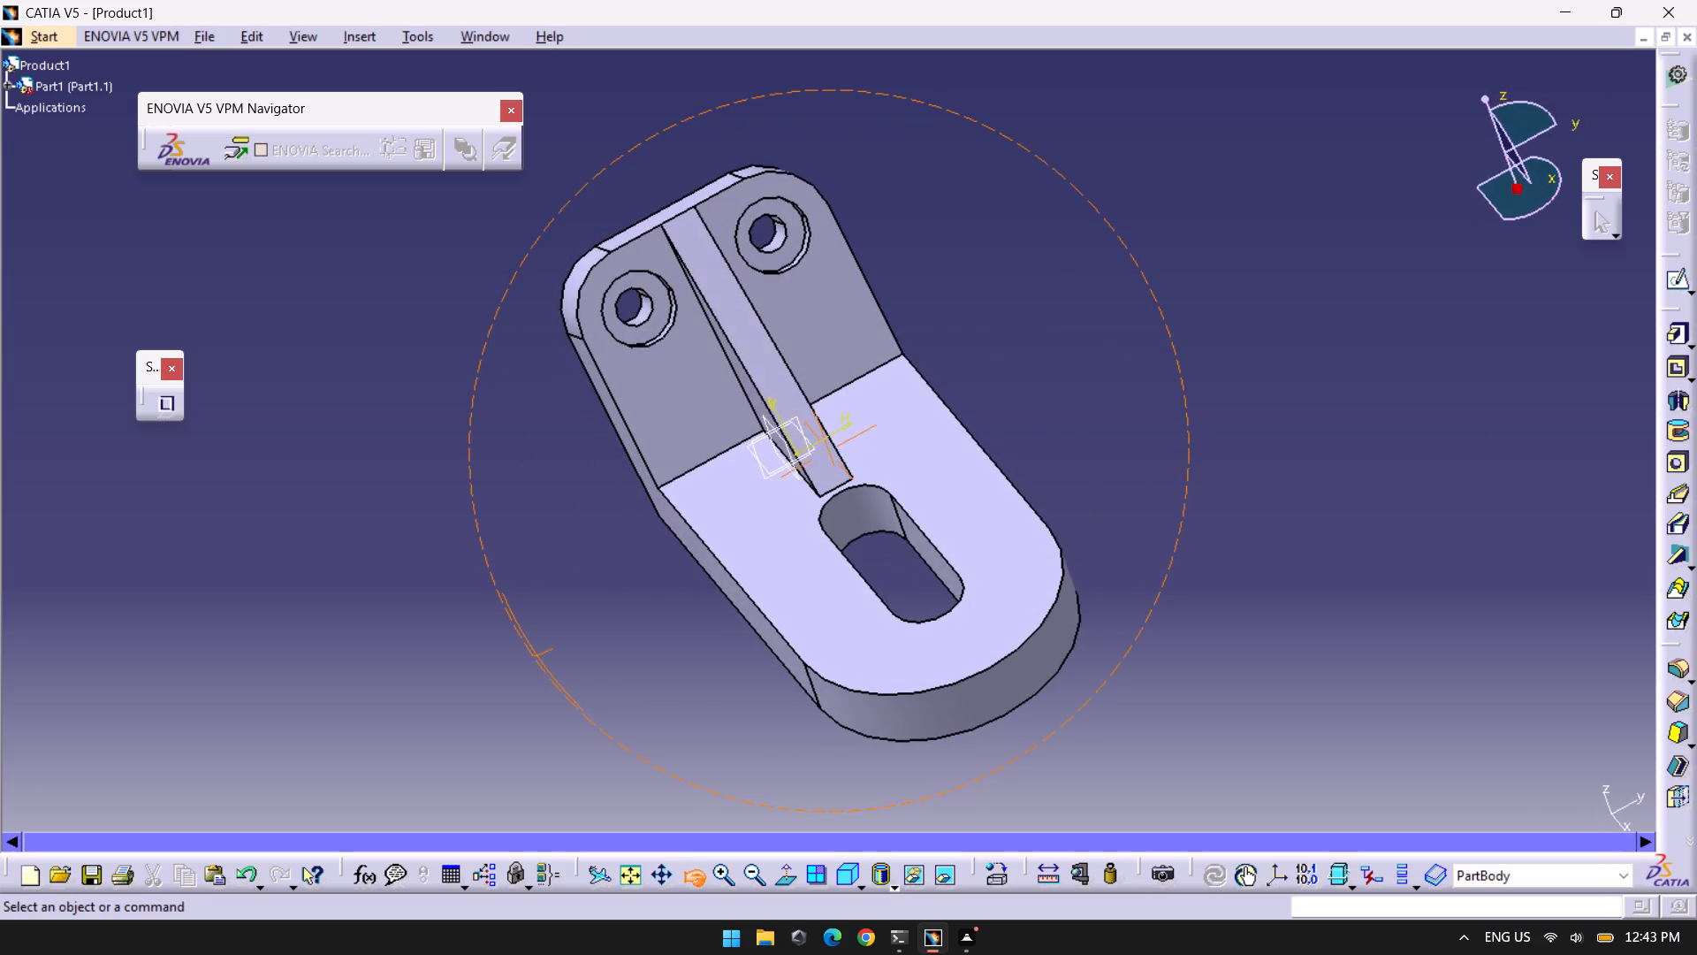
{"action": "left_click_drag", "start_coordinate": [493, 684], "coordinate": [516, 534]}
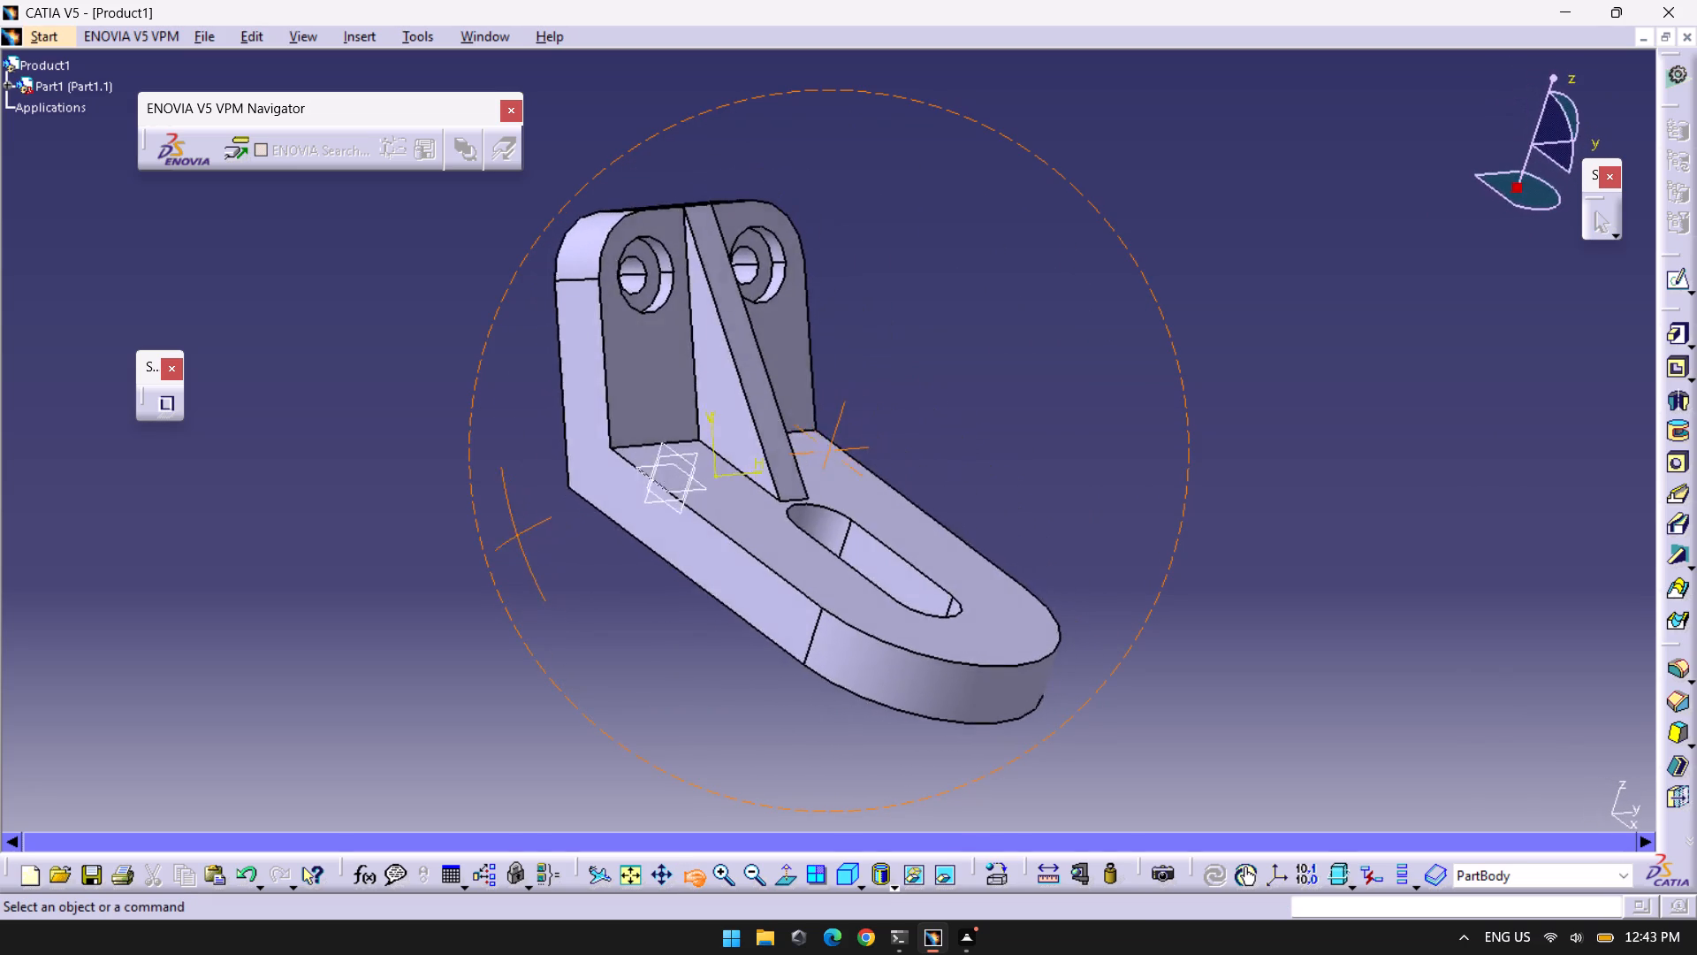
{"action": "left_click_drag", "start_coordinate": [516, 534], "coordinate": [473, 531]}
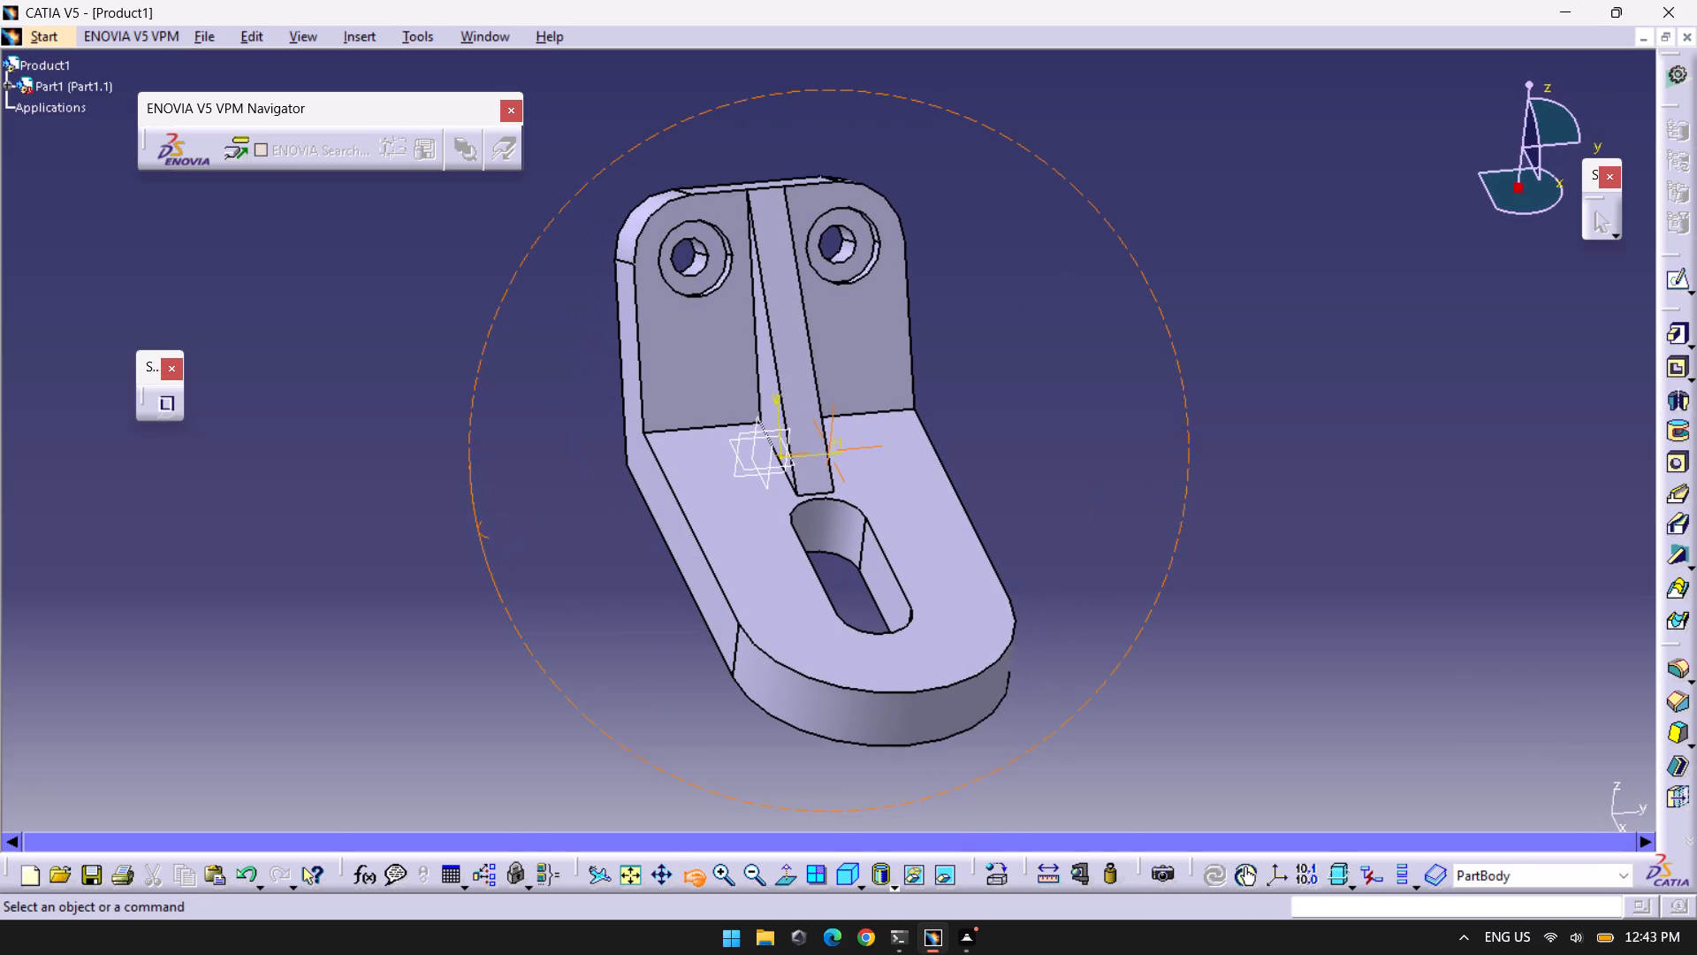
{"action": "left_click_drag", "start_coordinate": [473, 531], "coordinate": [894, 176]}
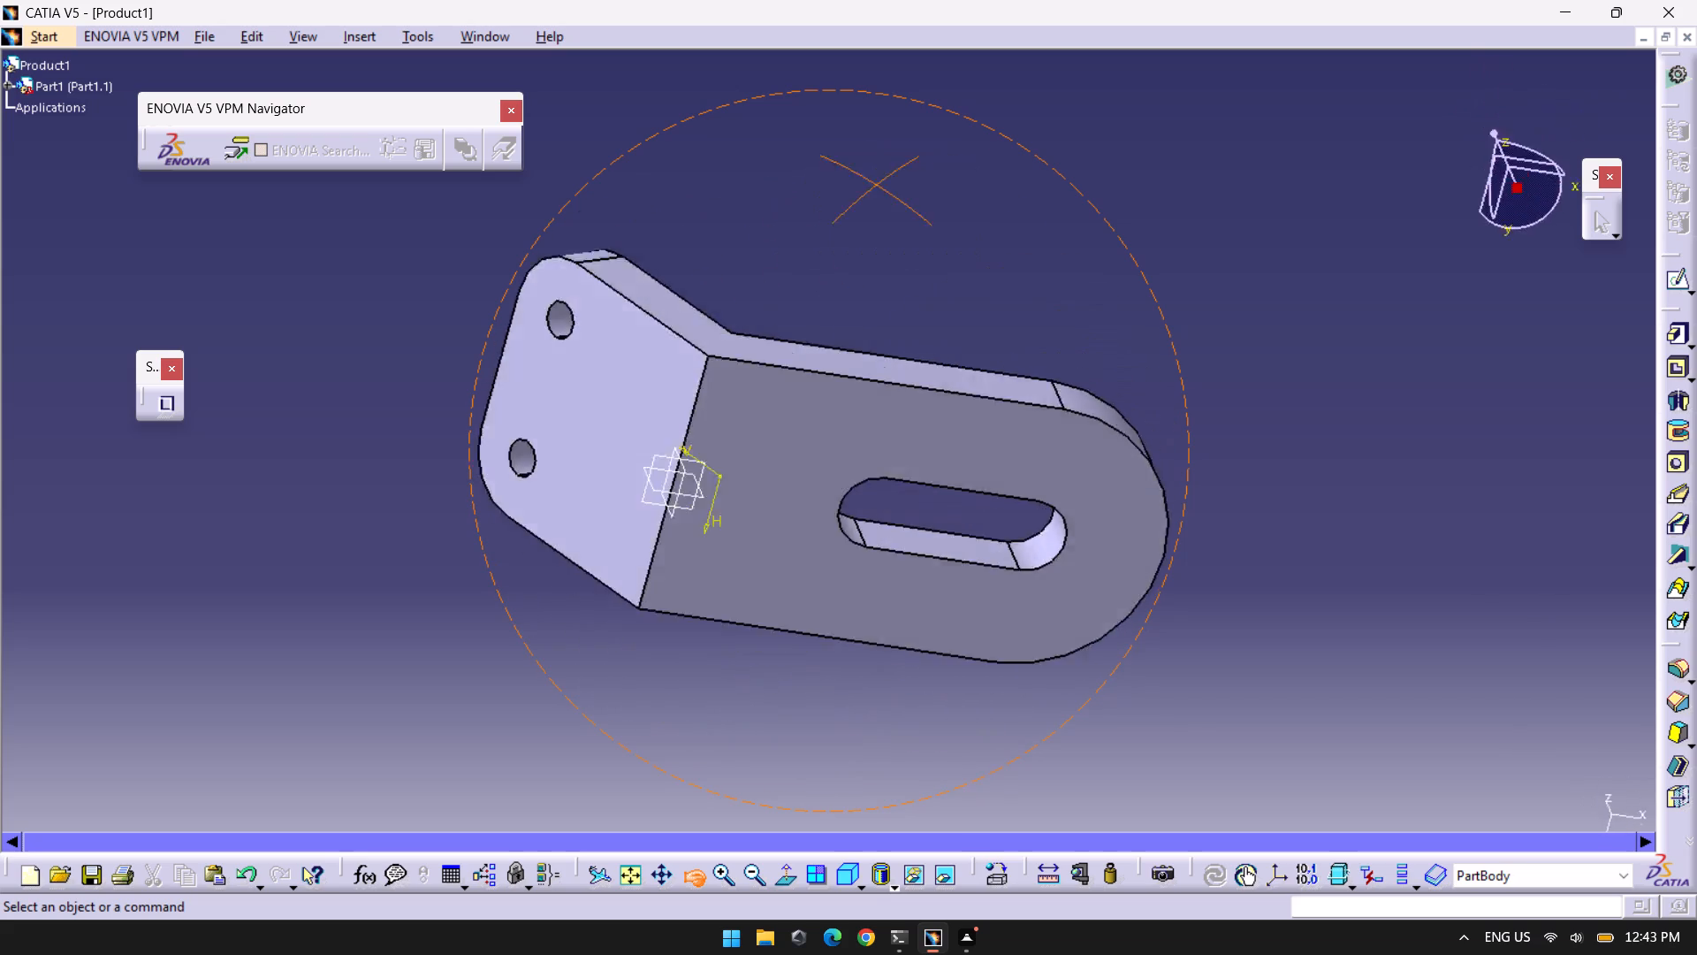
{"action": "left_click_drag", "start_coordinate": [894, 176], "coordinate": [600, 472]}
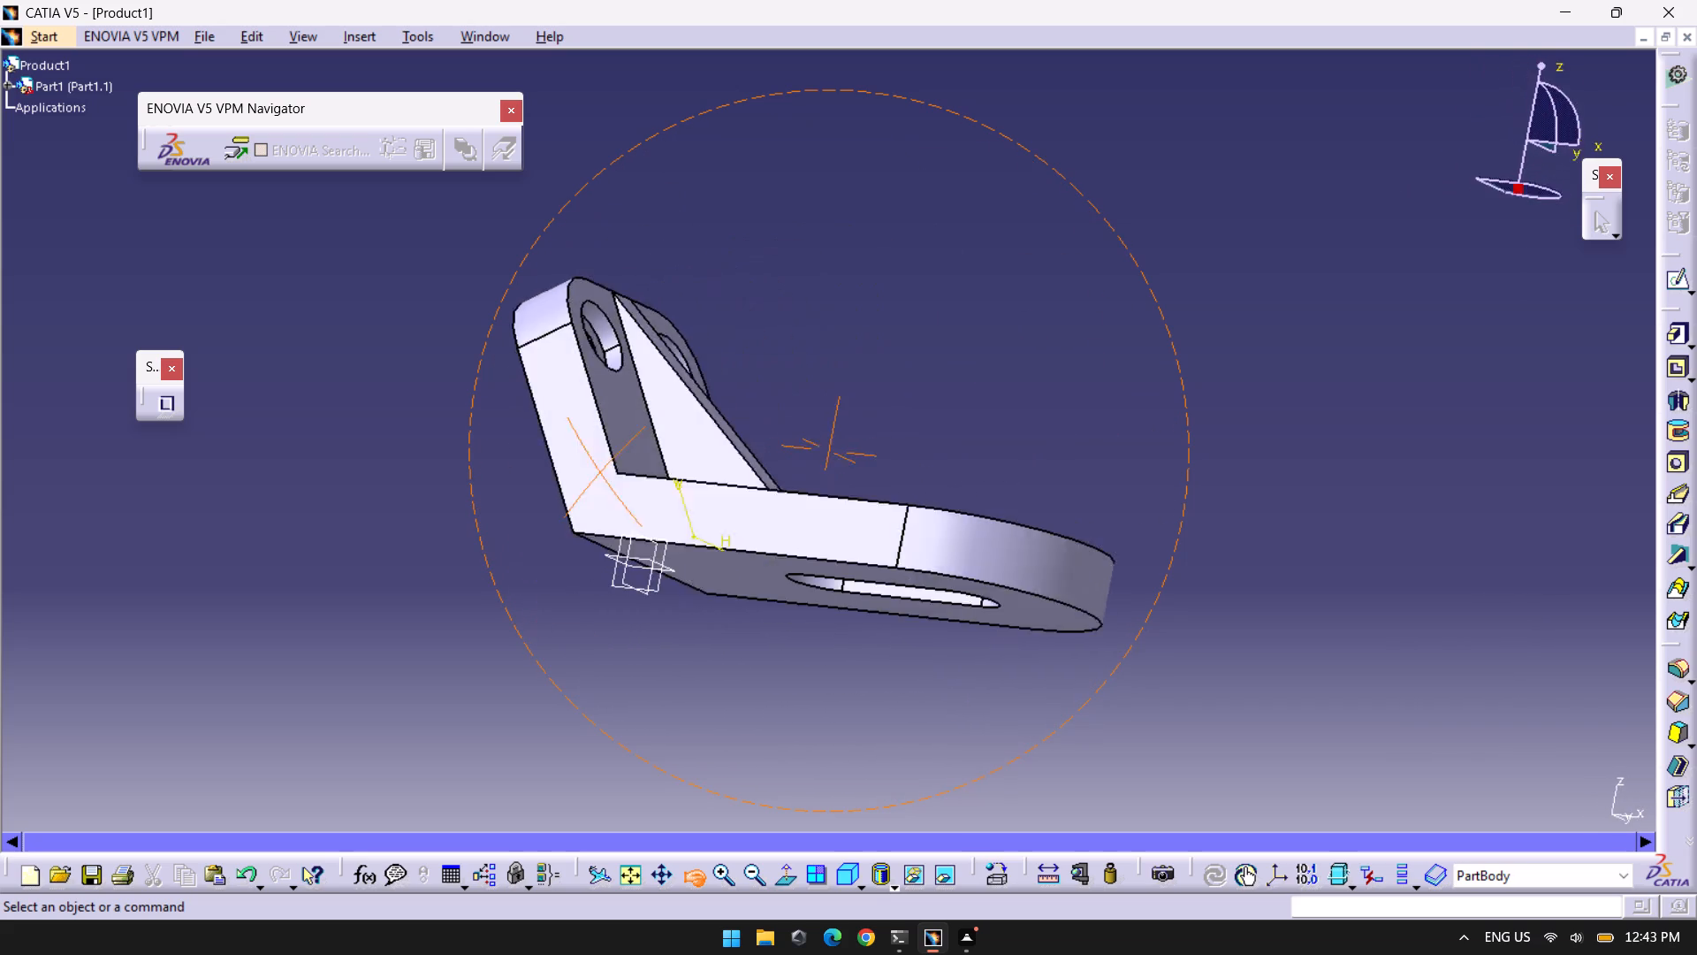
Save the bracket part as Part12 in CATPart format in the catia parts folder, accepting the update of its session links.
{"action": "left_click_drag", "start_coordinate": [600, 472], "coordinate": [567, 623]}
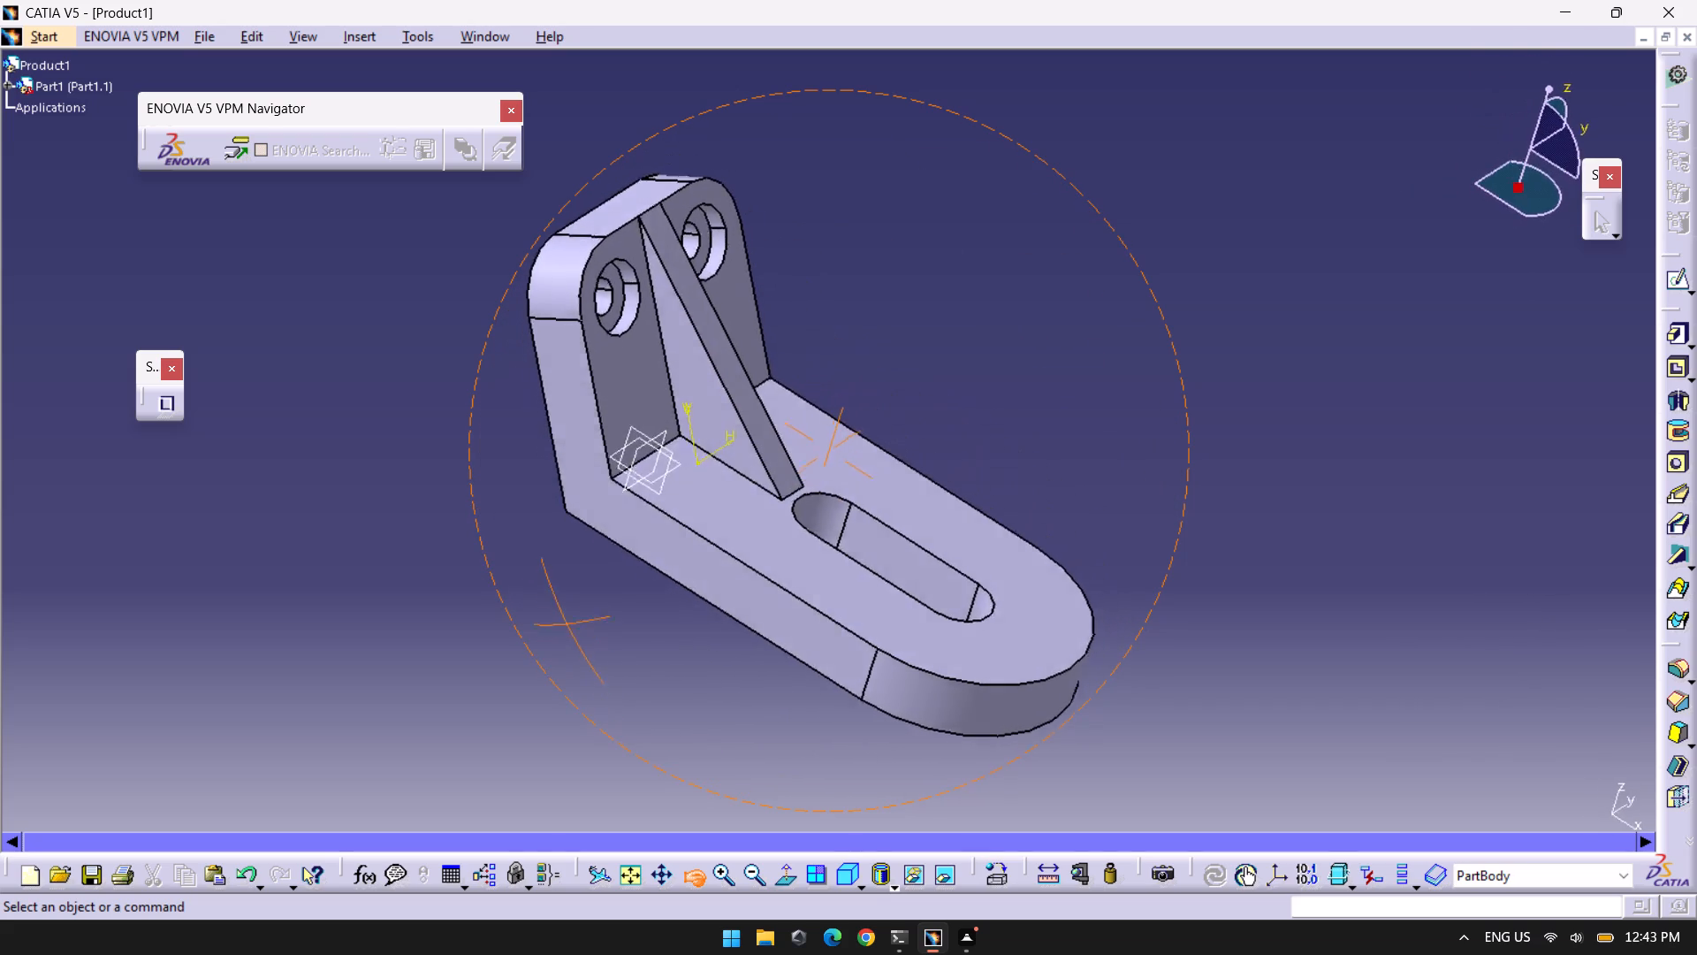
{"action": "left_click_drag", "start_coordinate": [567, 623], "coordinate": [567, 648]}
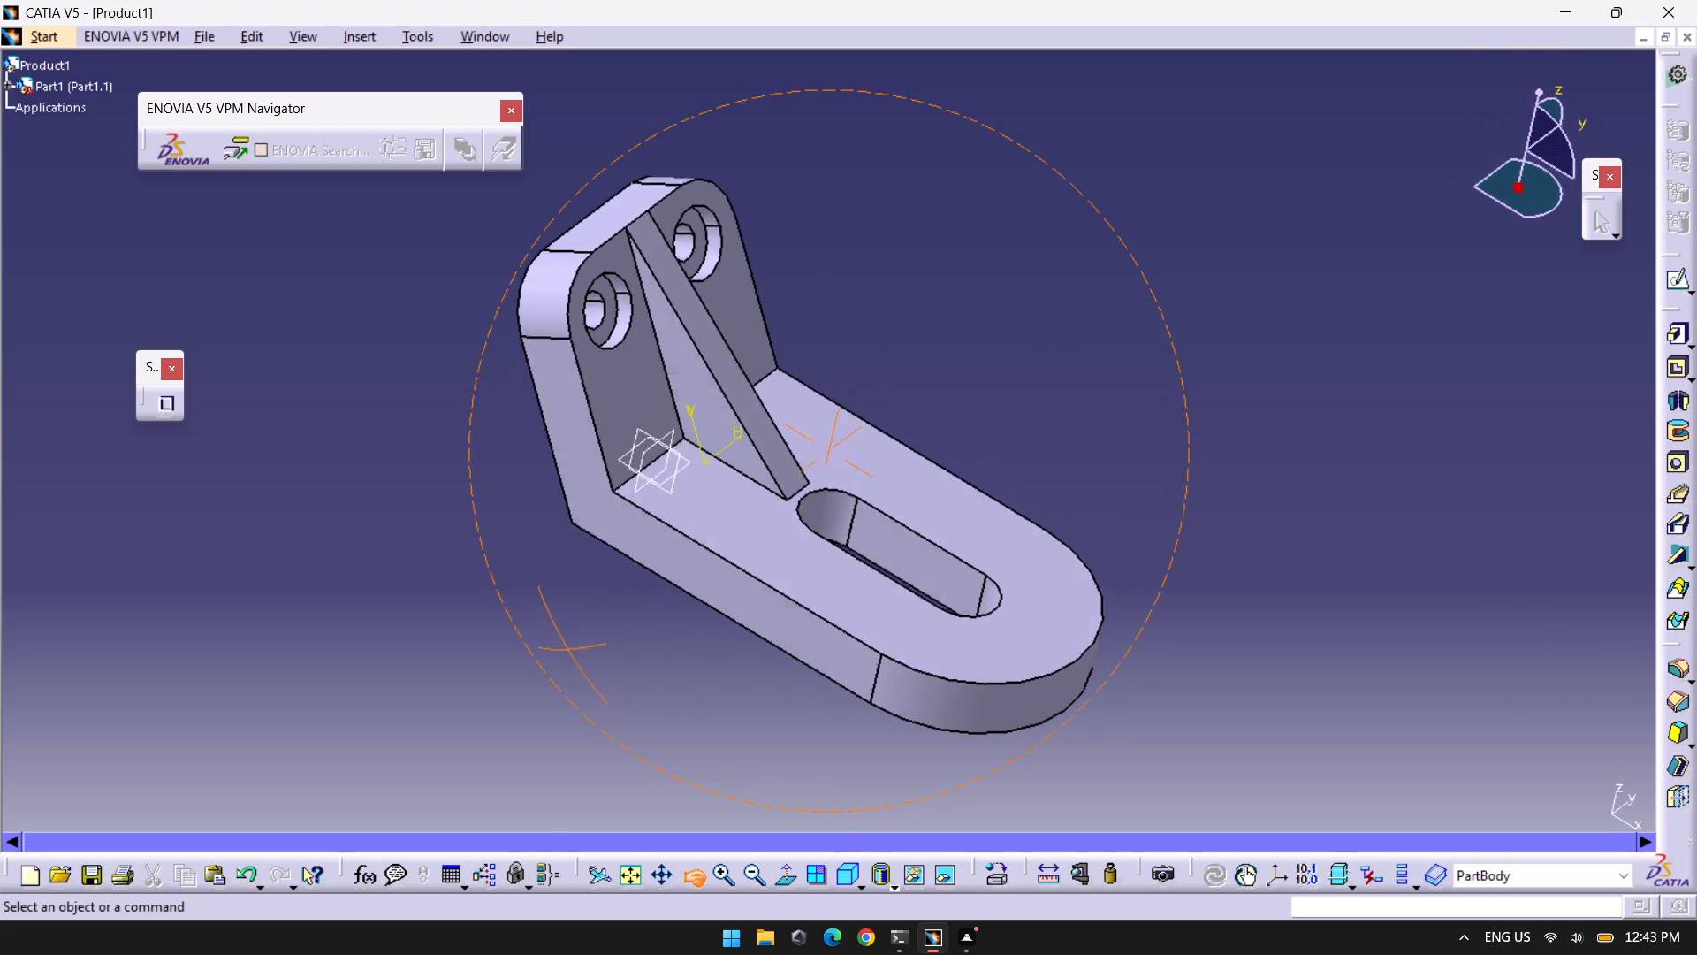
{"action": "left_click_drag", "start_coordinate": [567, 648], "coordinate": [564, 632]}
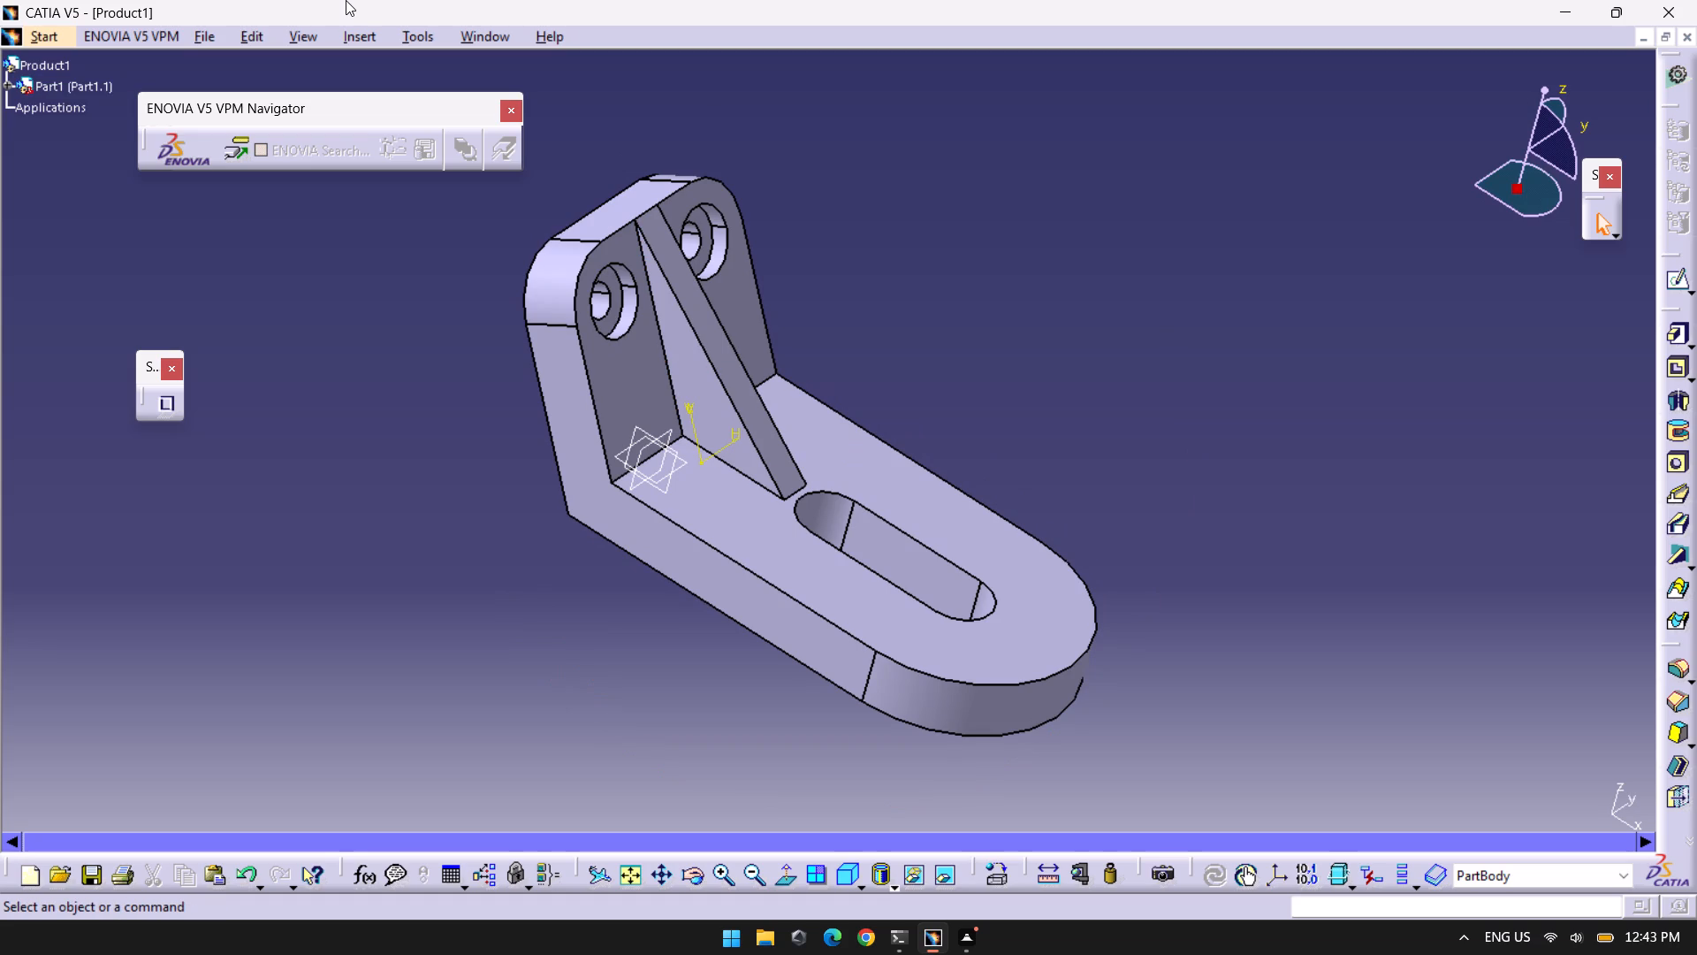
{"action": "key", "text": "ctrl+s"}
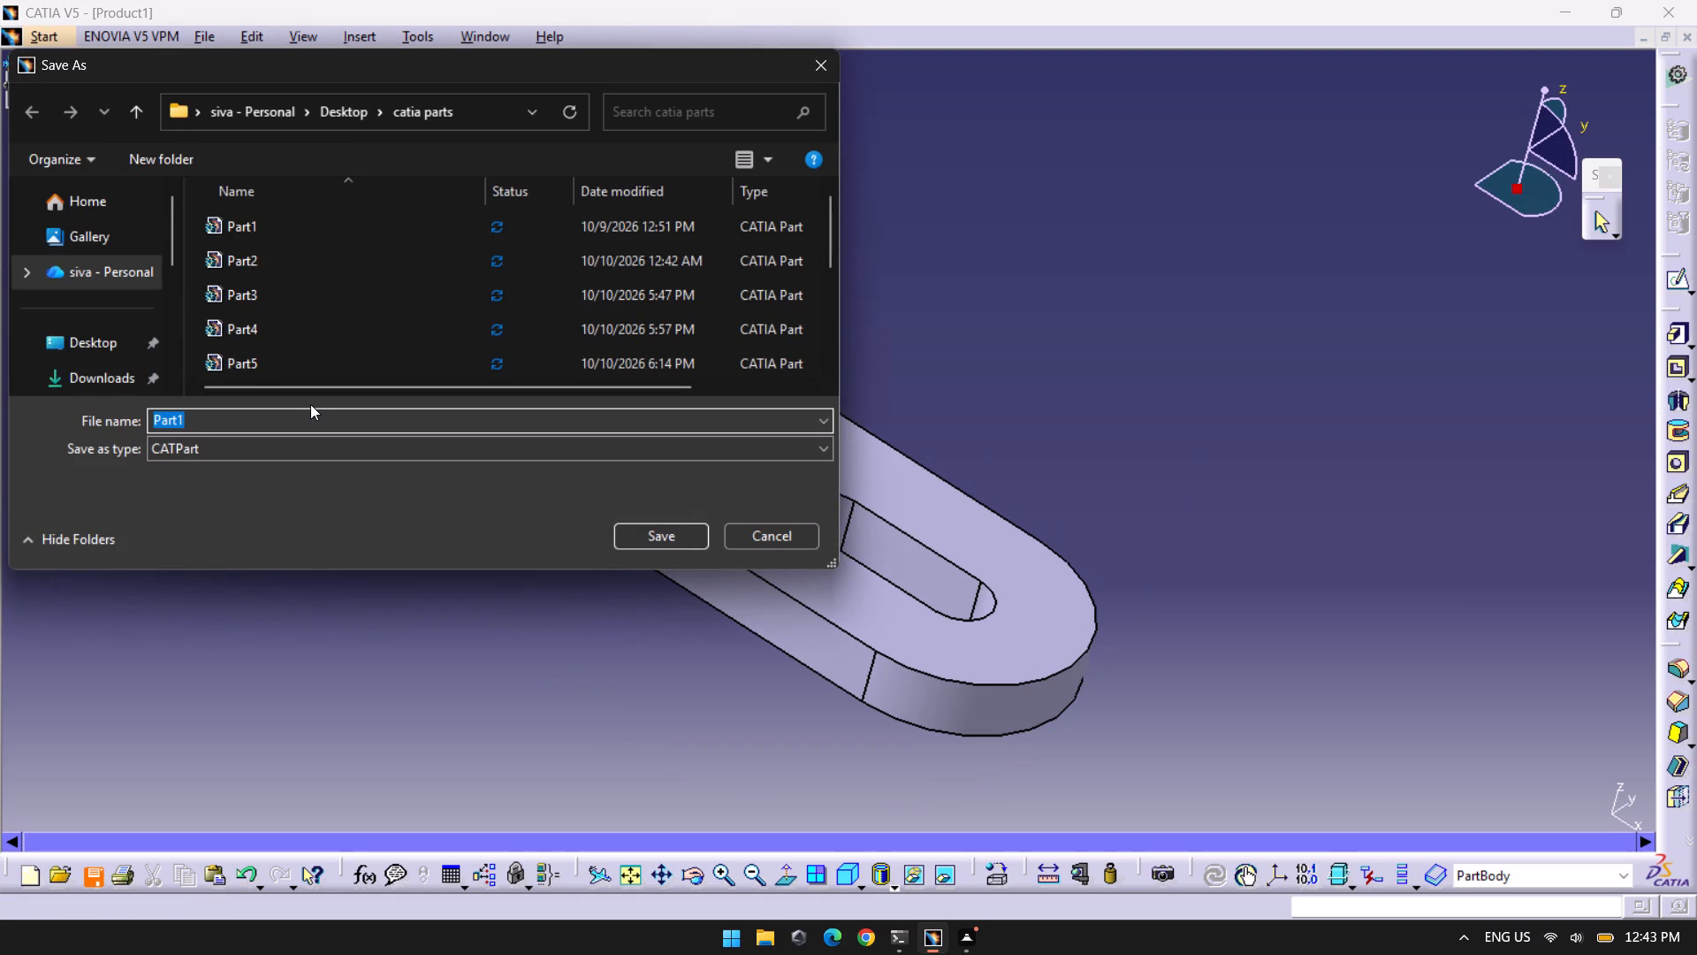
{"action": "scroll", "coordinate": [332, 303], "scroll_direction": "down", "scroll_amount": 20}
{"action": "scroll", "coordinate": [332, 303], "scroll_direction": "down", "scroll_amount": 9}
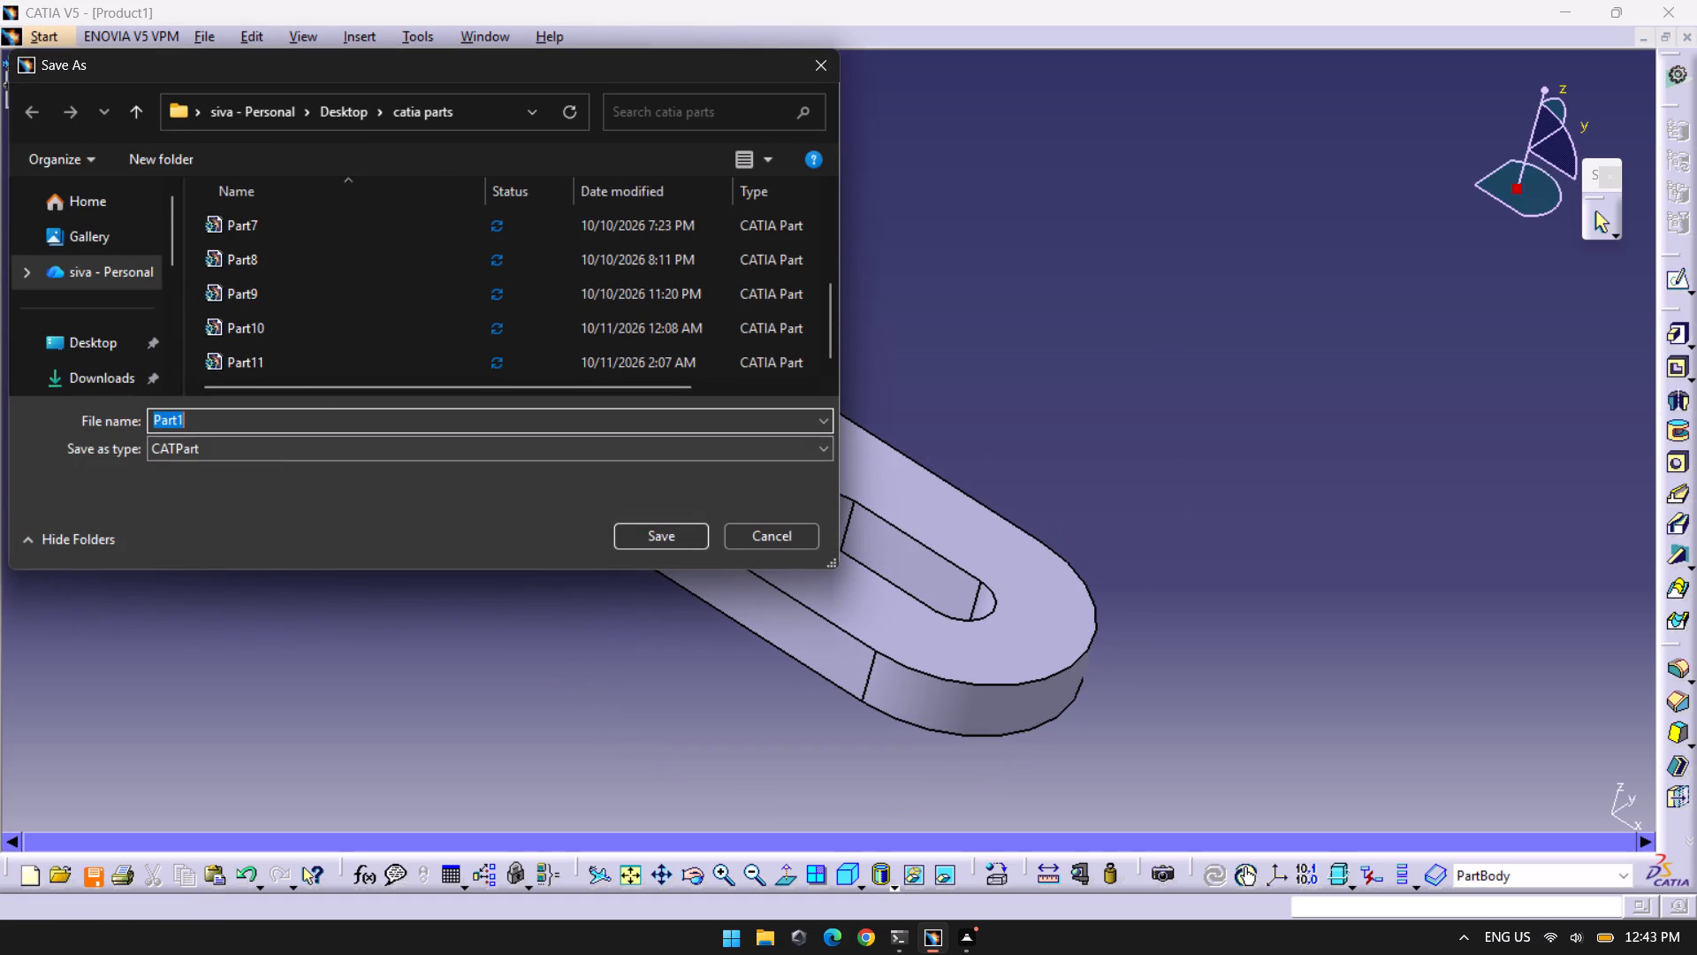
{"action": "left_click", "coordinate": [288, 420]}
{"action": "key", "text": "2"}
{"action": "key", "text": "Return"}
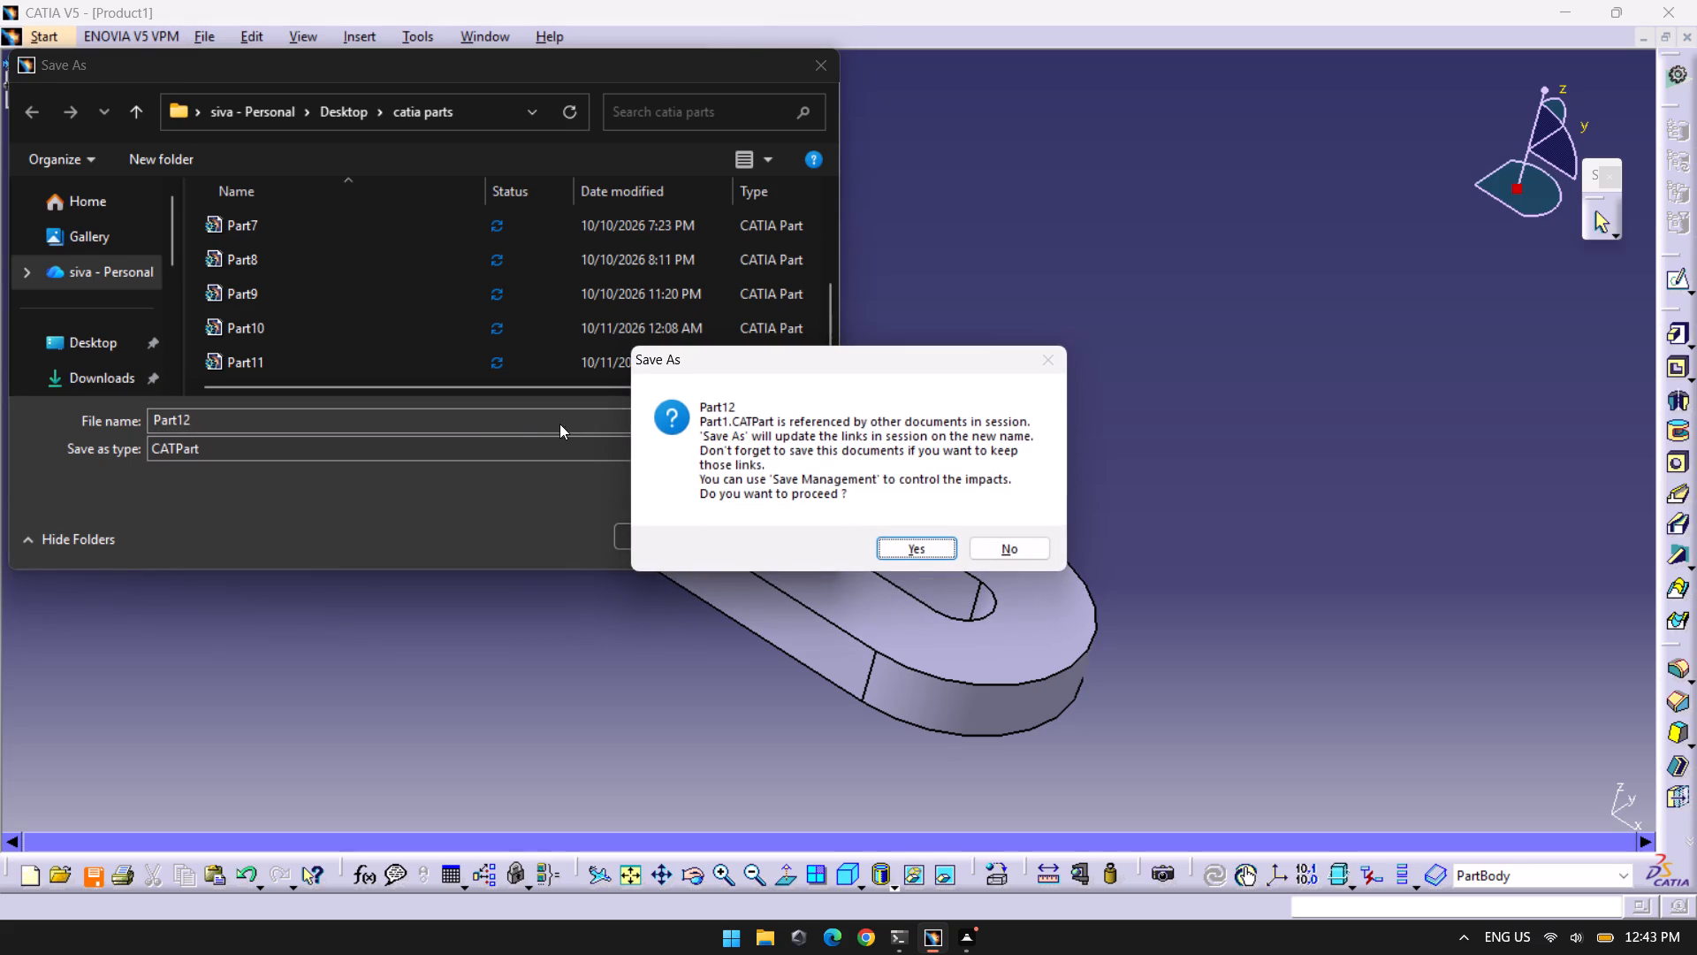
{"action": "key", "text": "Return"}
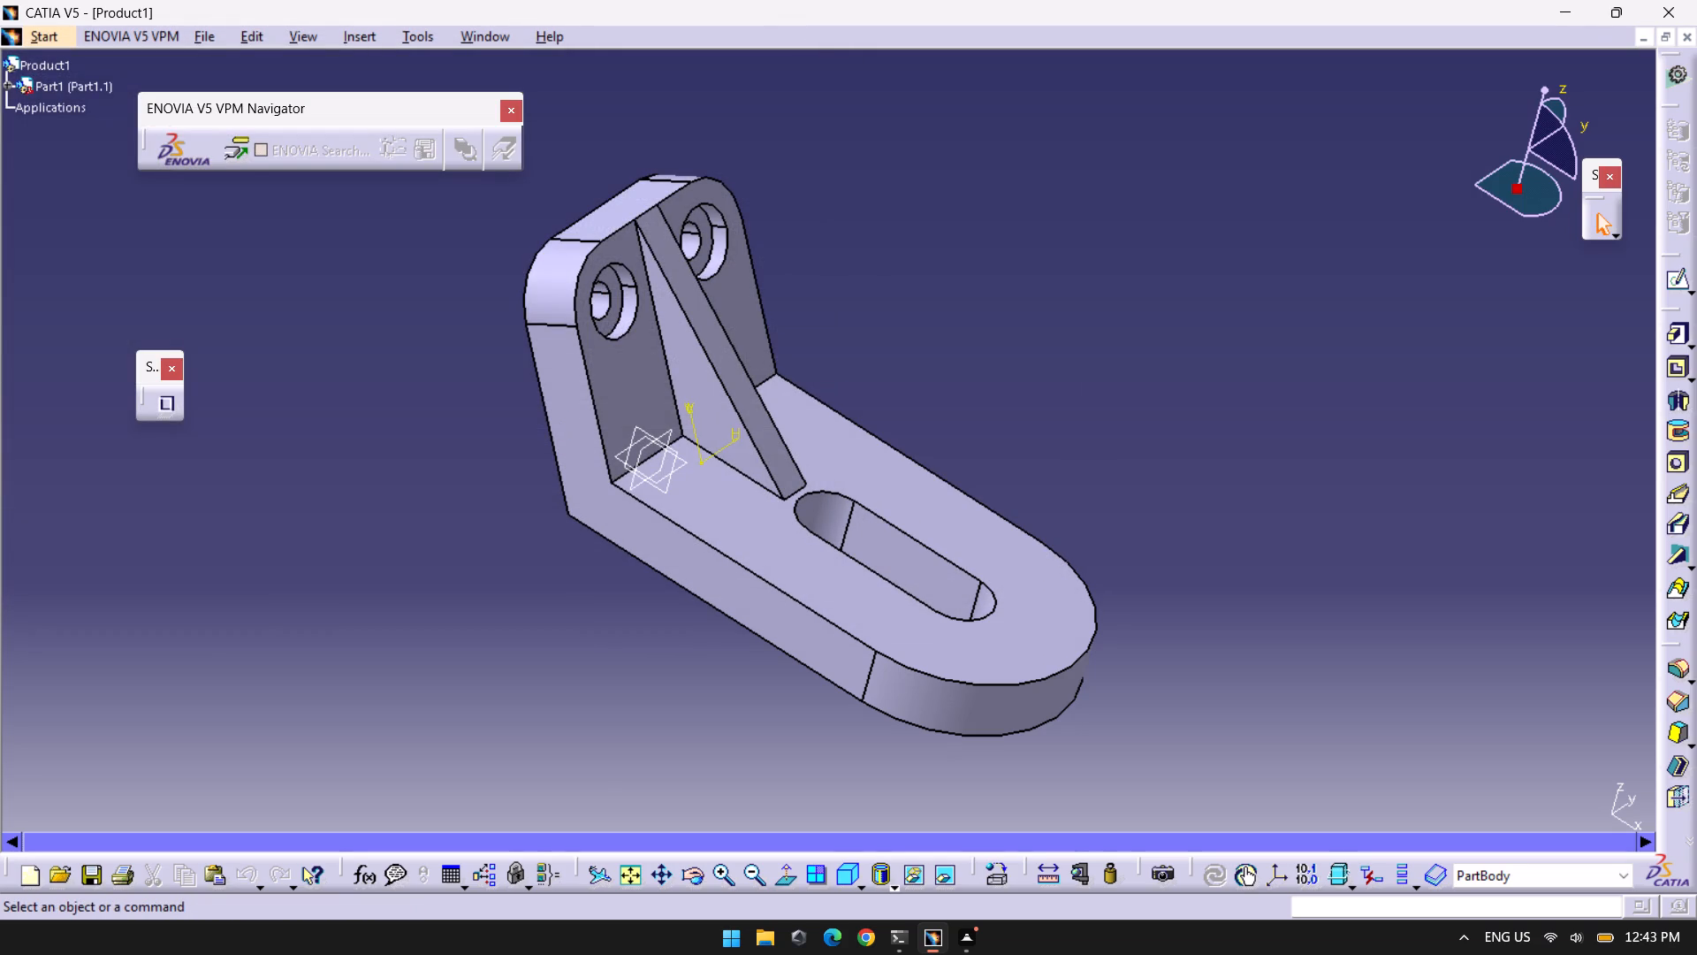
Save a copy of the bracket as Part12 in igs format in the catia parts folder.
{"action": "left_click", "coordinate": [201, 27]}
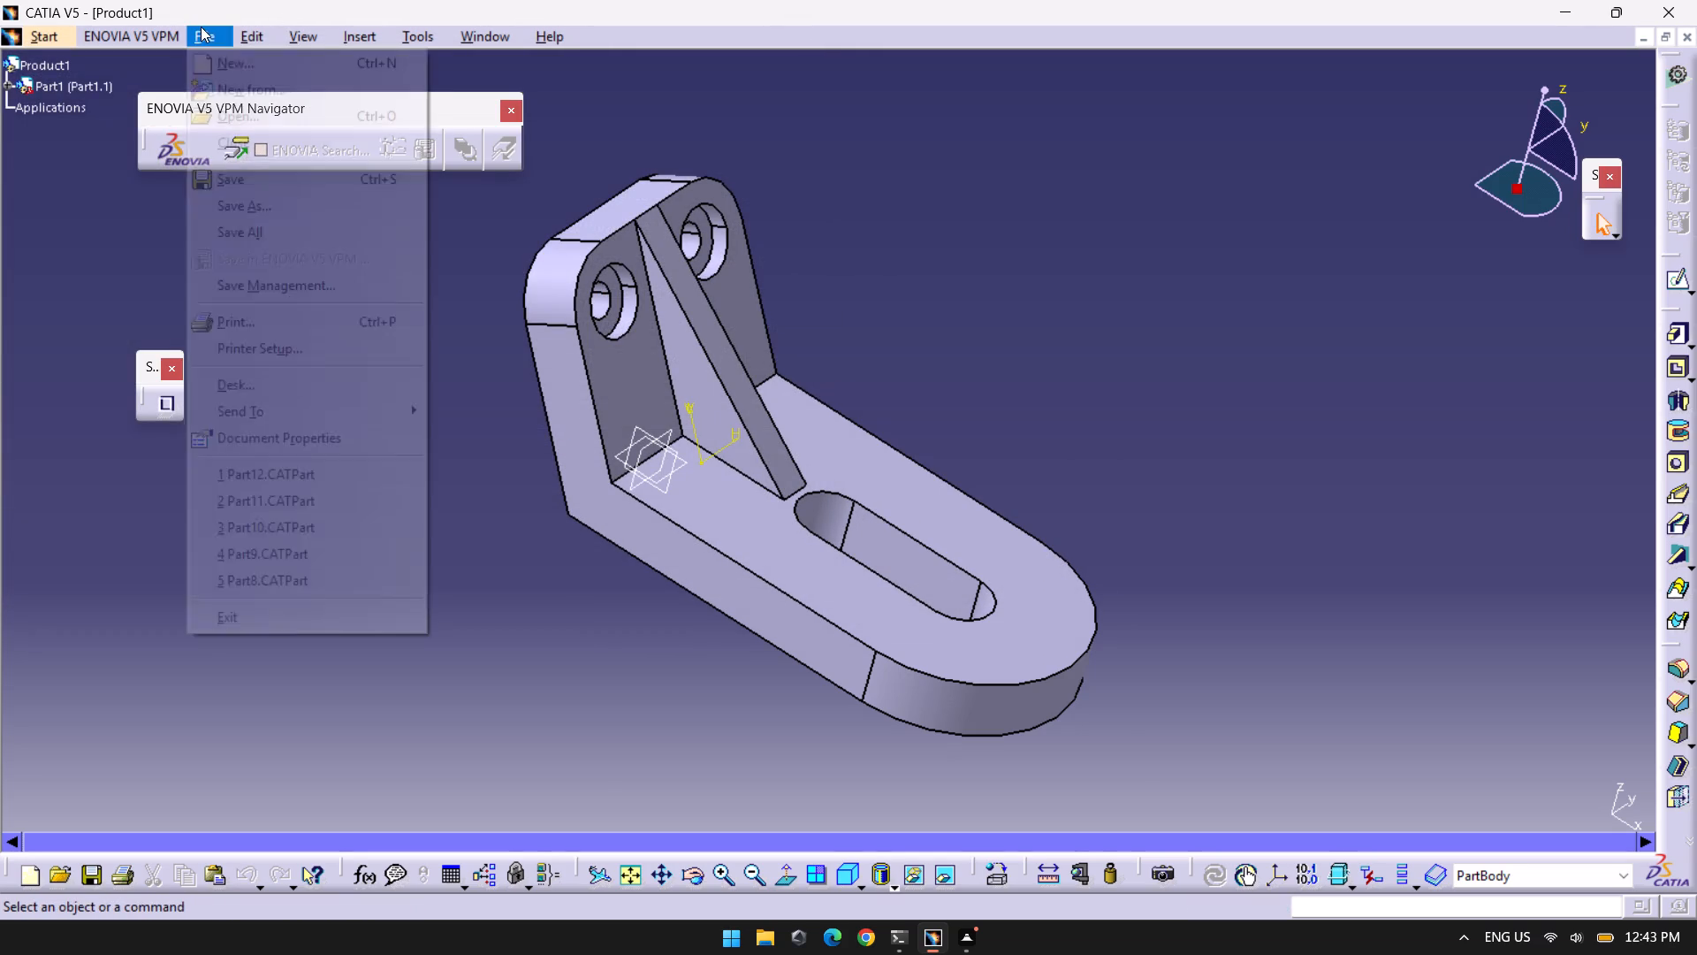
{"action": "left_click", "coordinate": [270, 209]}
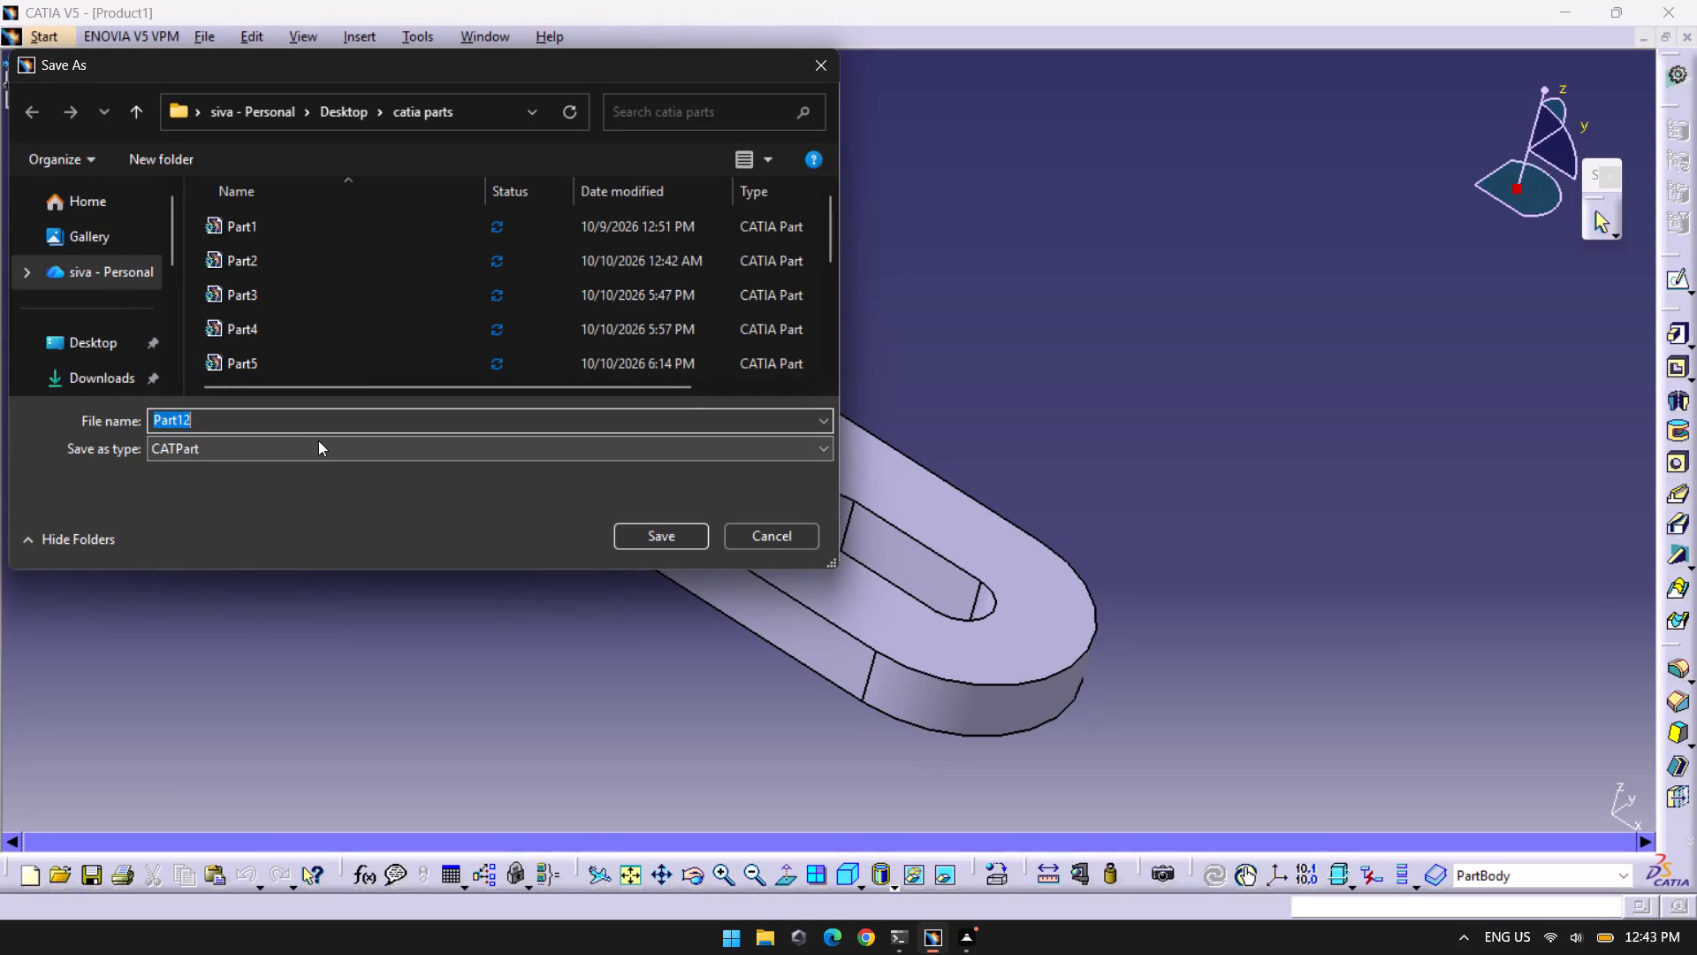
{"action": "left_click", "coordinate": [318, 440]}
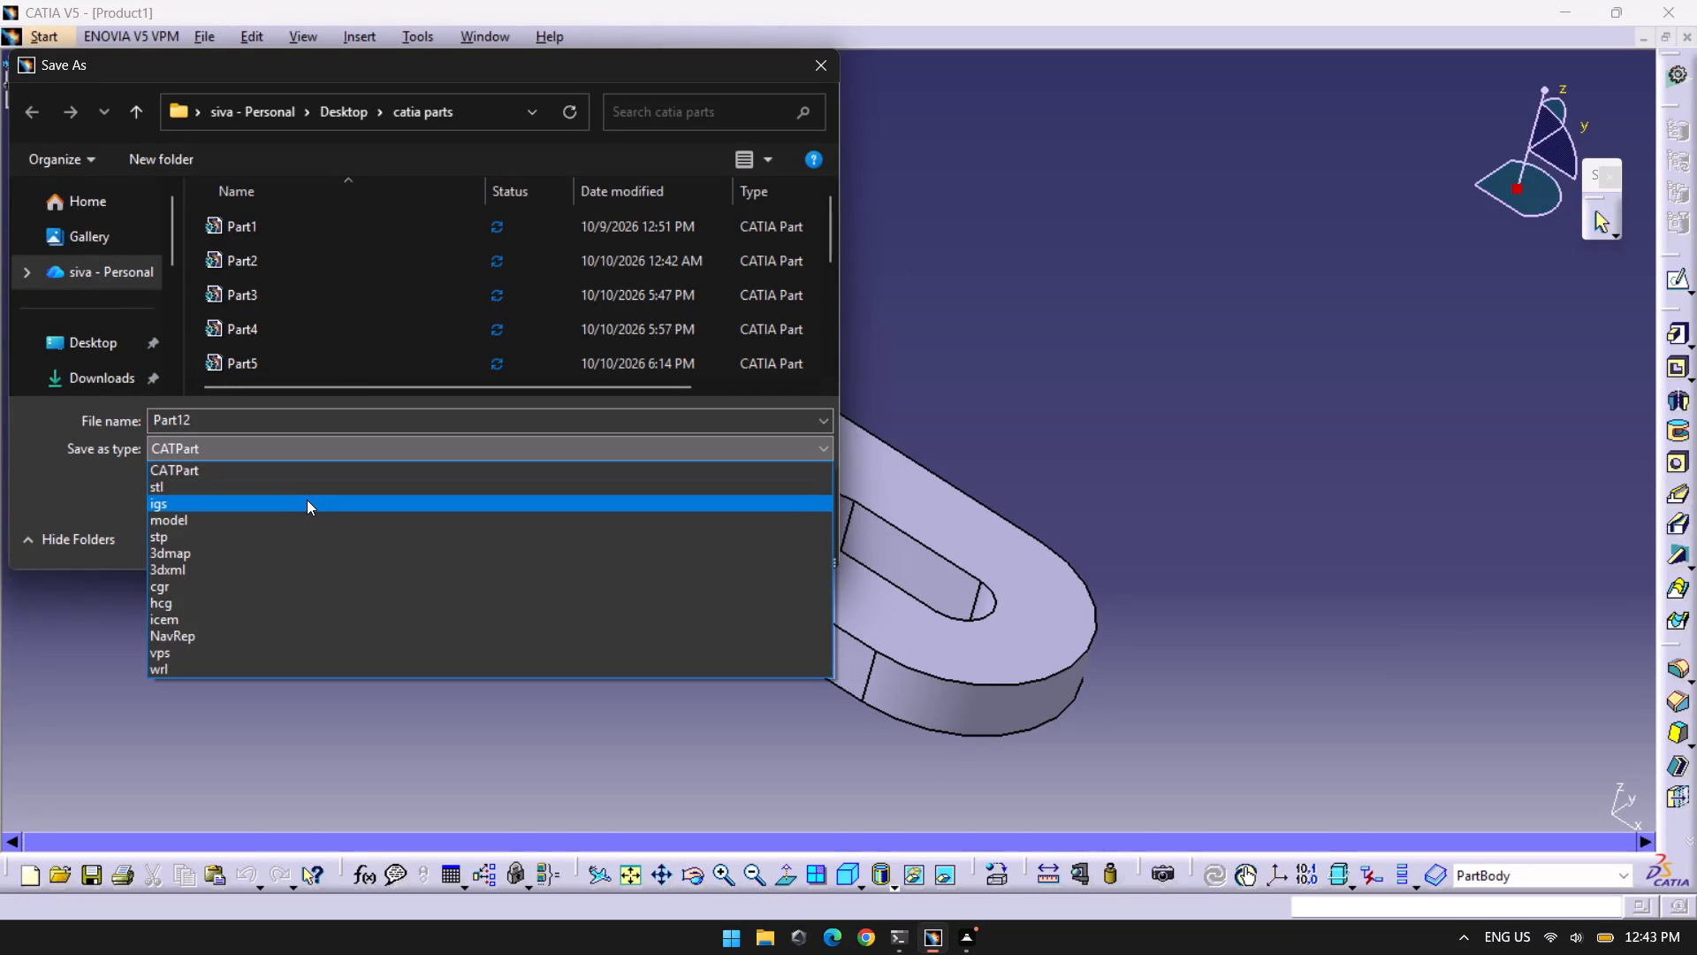
{"action": "left_click", "coordinate": [307, 500]}
{"action": "left_click", "coordinate": [653, 523]}
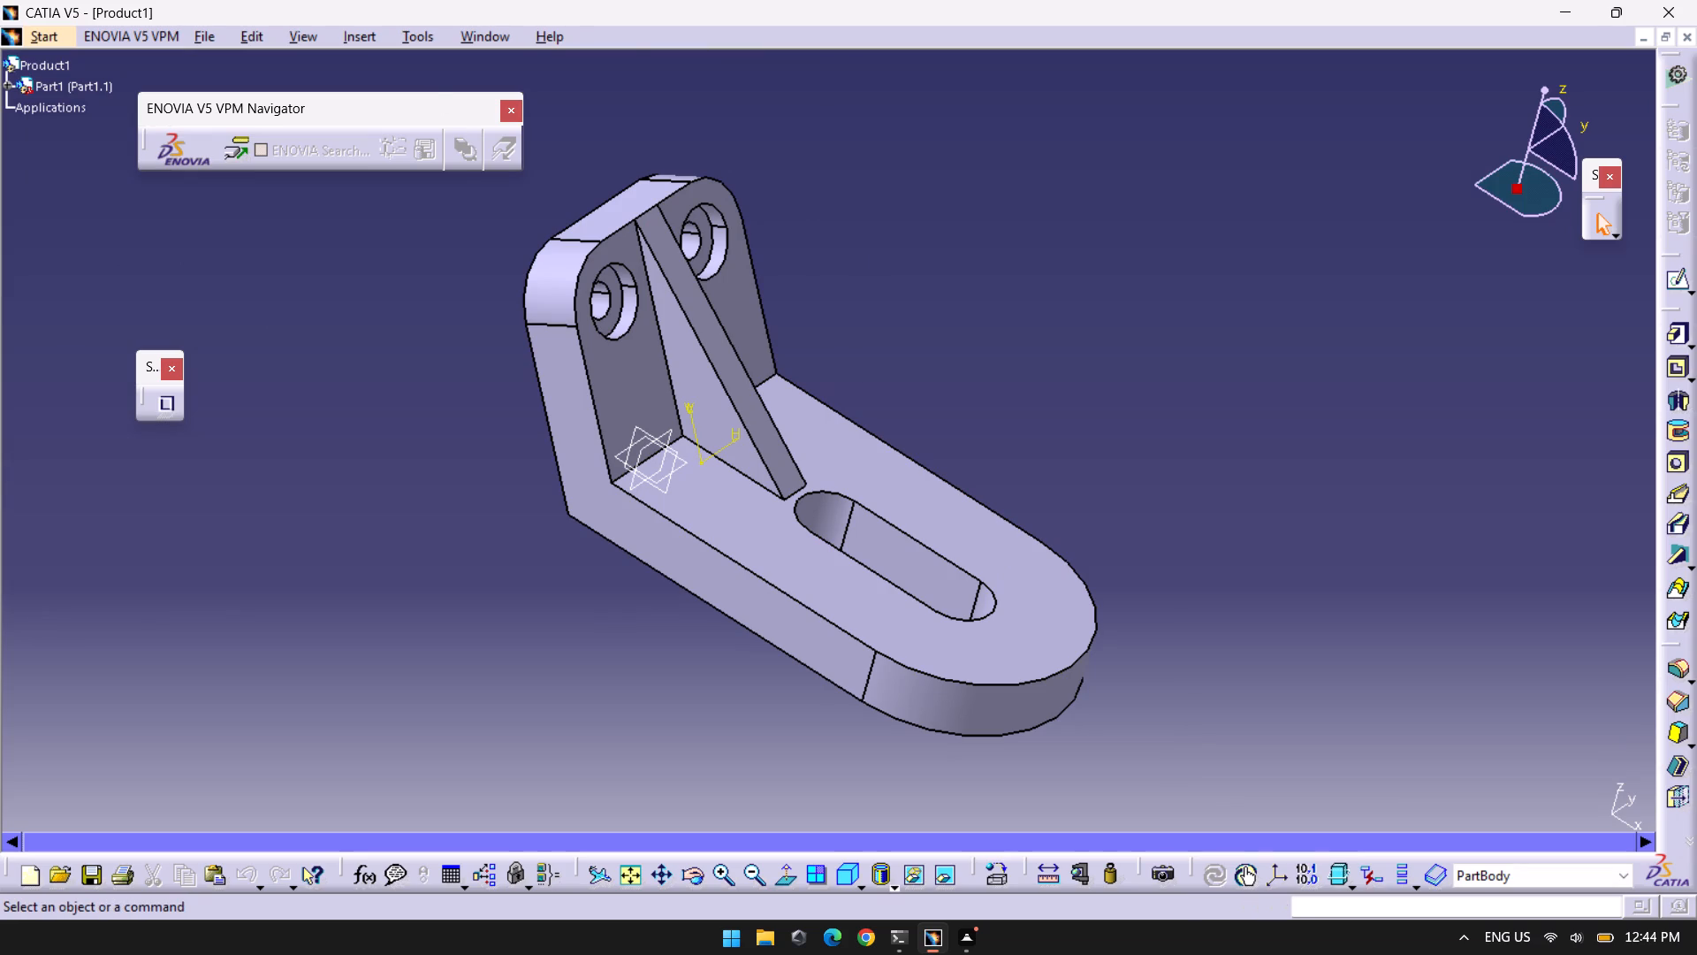
Stop the running macro recording.
{"action": "left_click", "coordinate": [419, 38]}
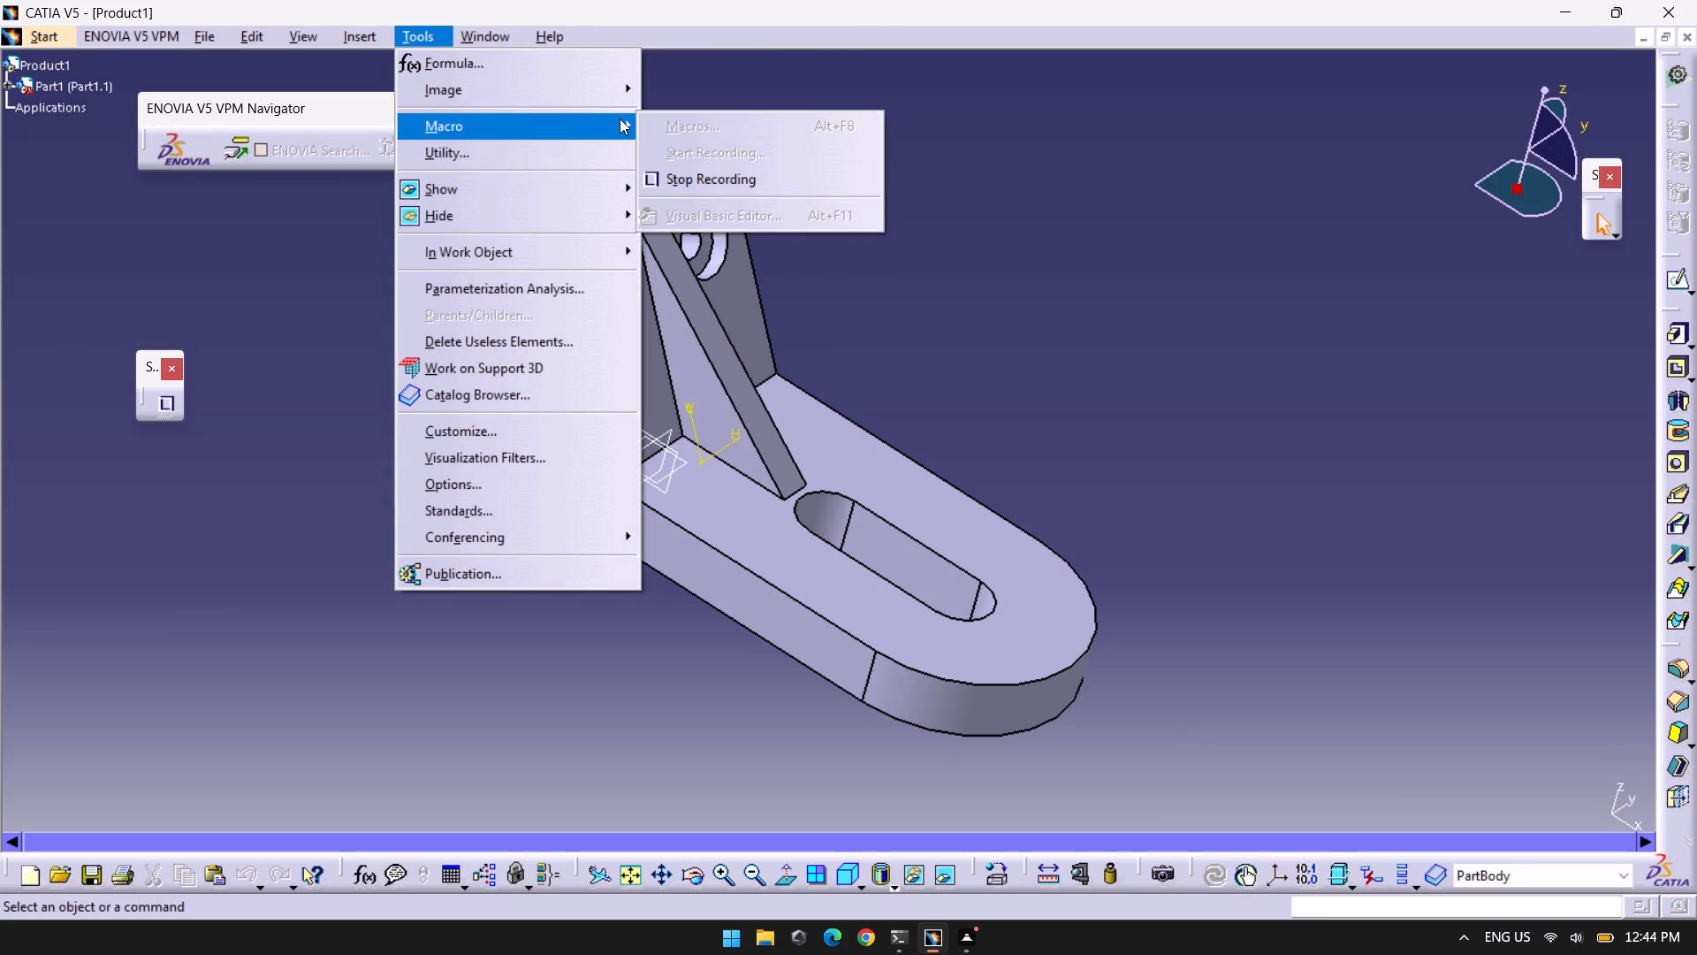
{"action": "left_click", "coordinate": [696, 168]}
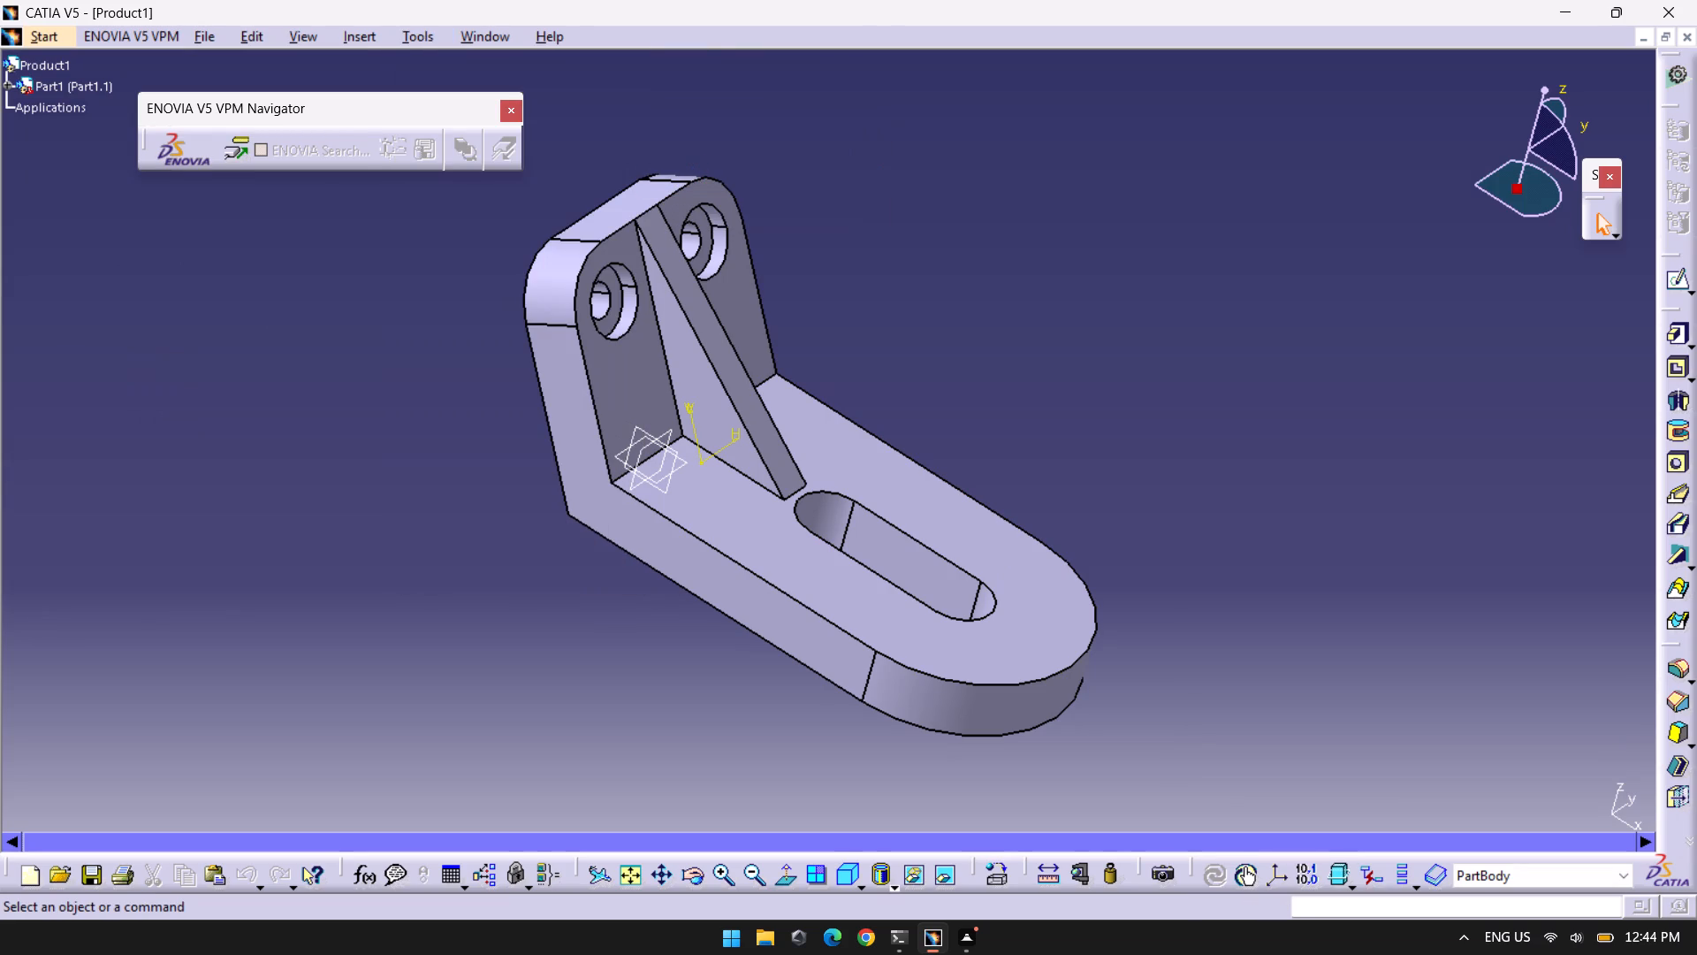